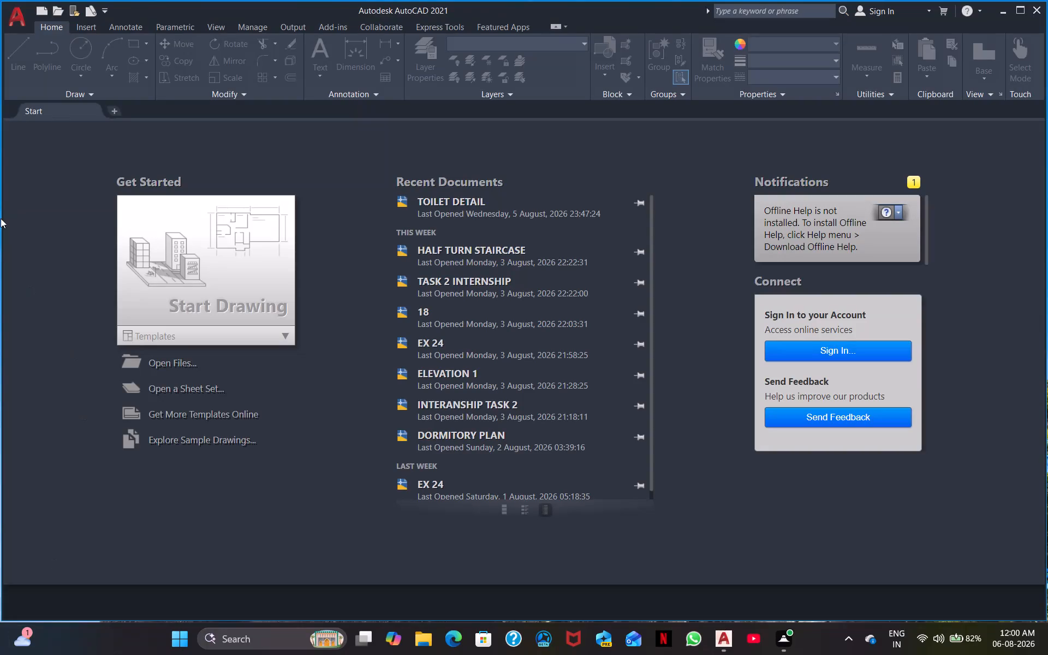
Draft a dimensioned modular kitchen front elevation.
Start a new blank drawing from the default template.
double_click(180, 291)
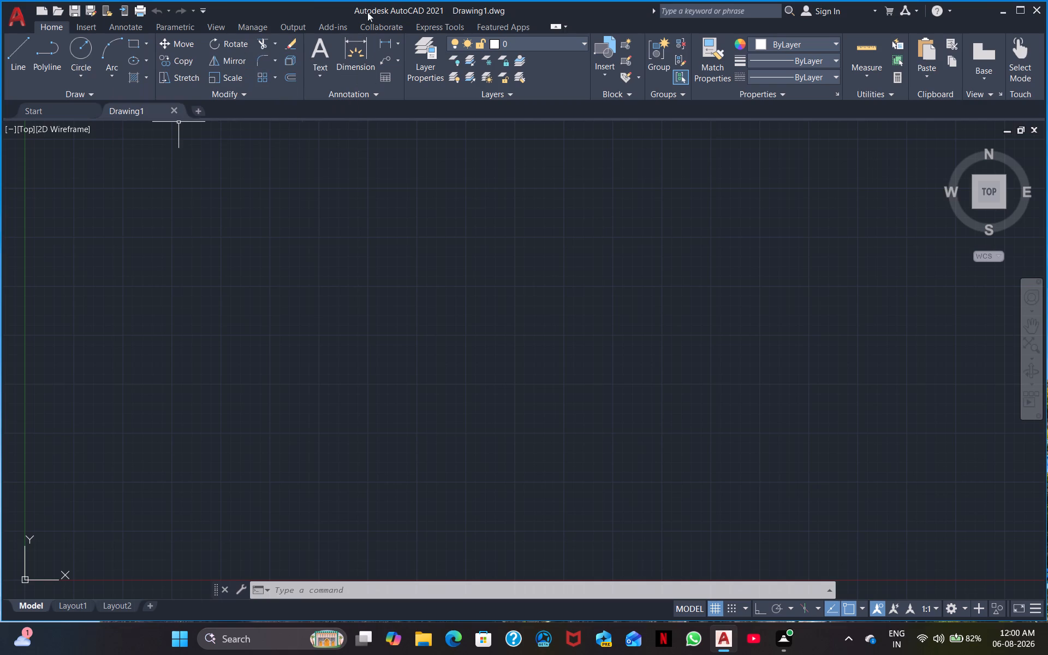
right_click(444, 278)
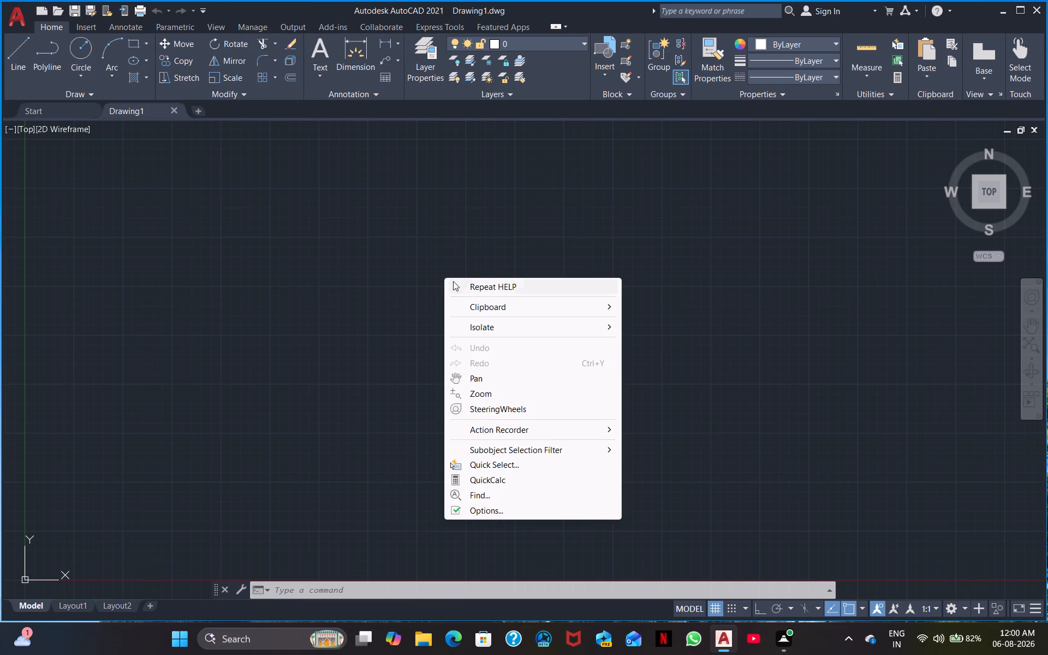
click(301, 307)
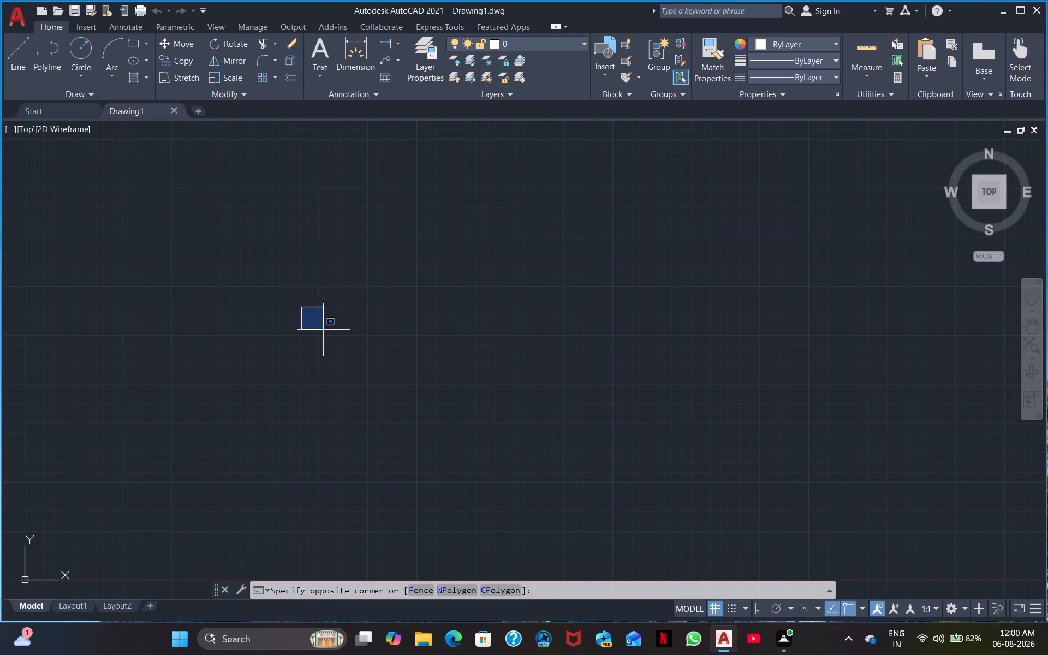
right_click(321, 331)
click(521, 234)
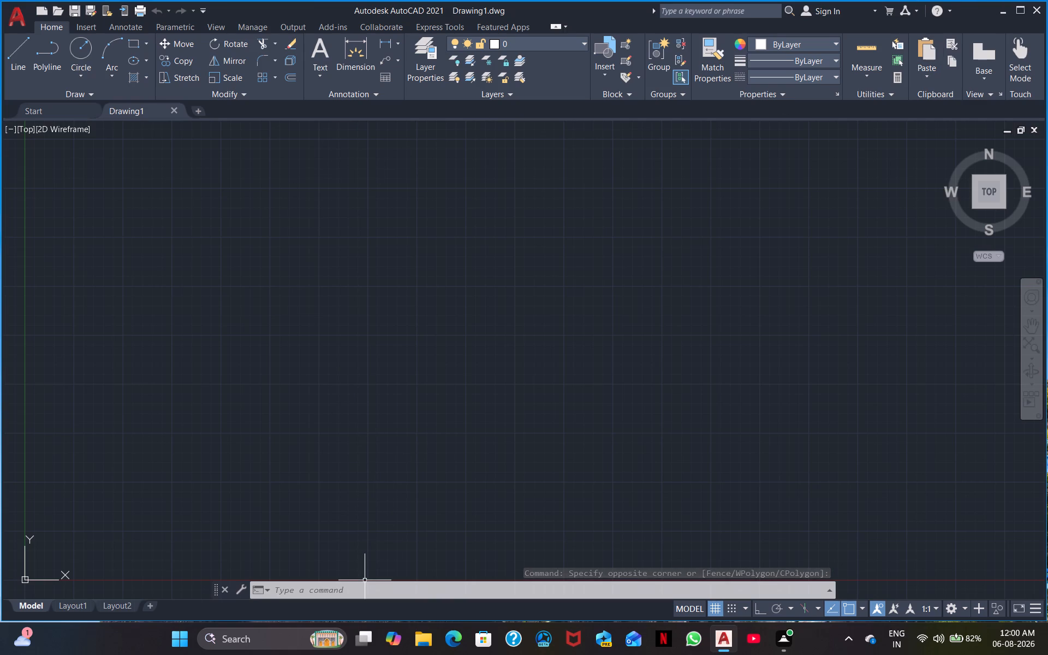
Set the drawing units' length precision to 0 decimal places.
text(UN)
key(space)
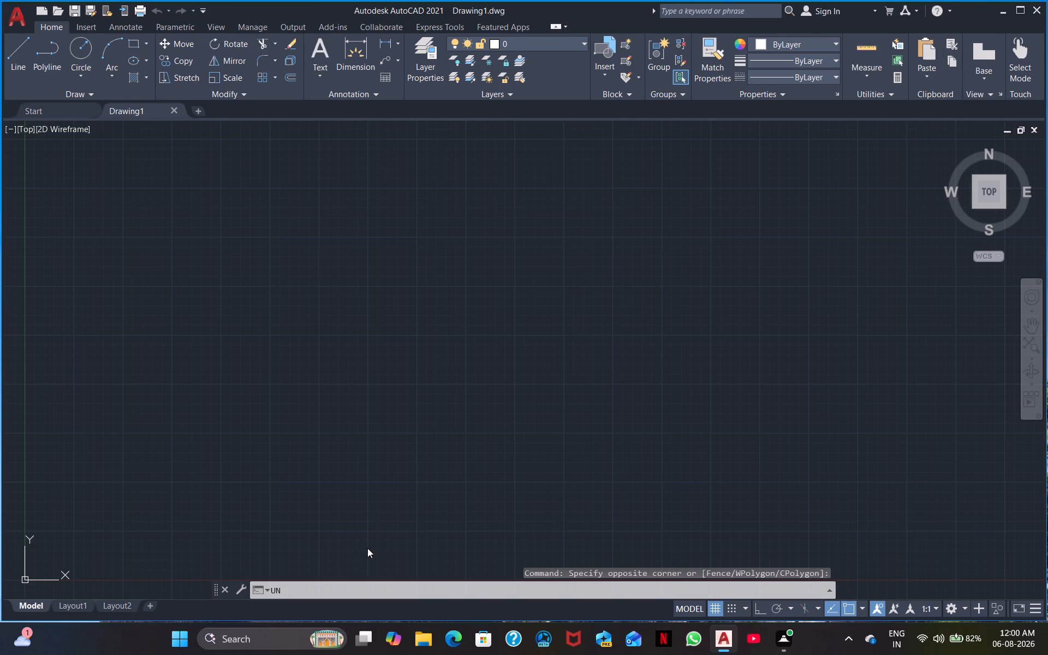
click(444, 251)
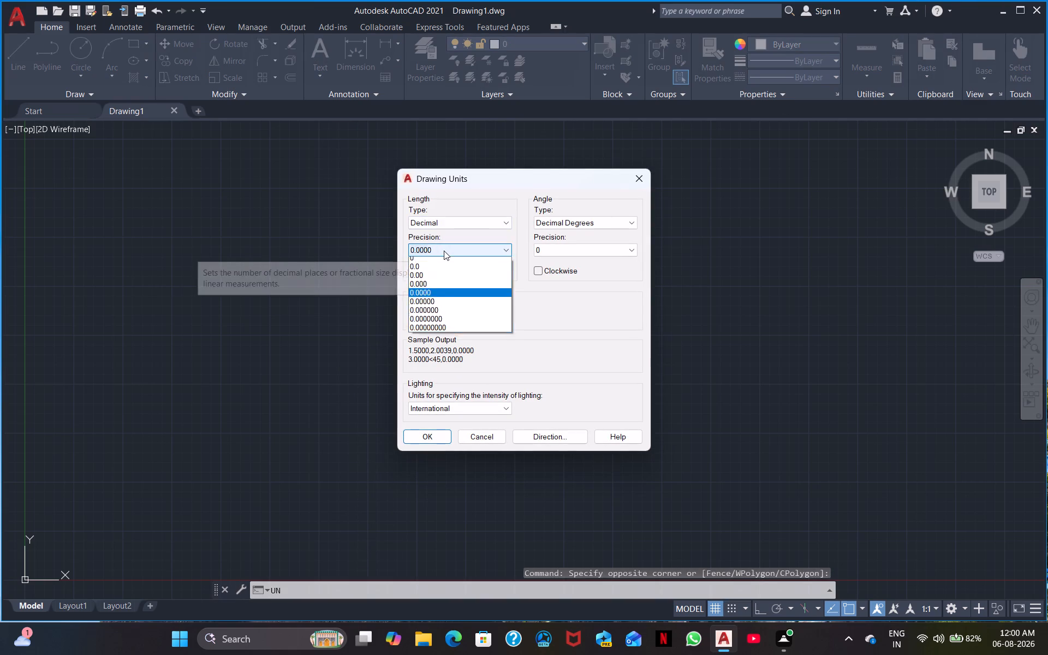
click(434, 263)
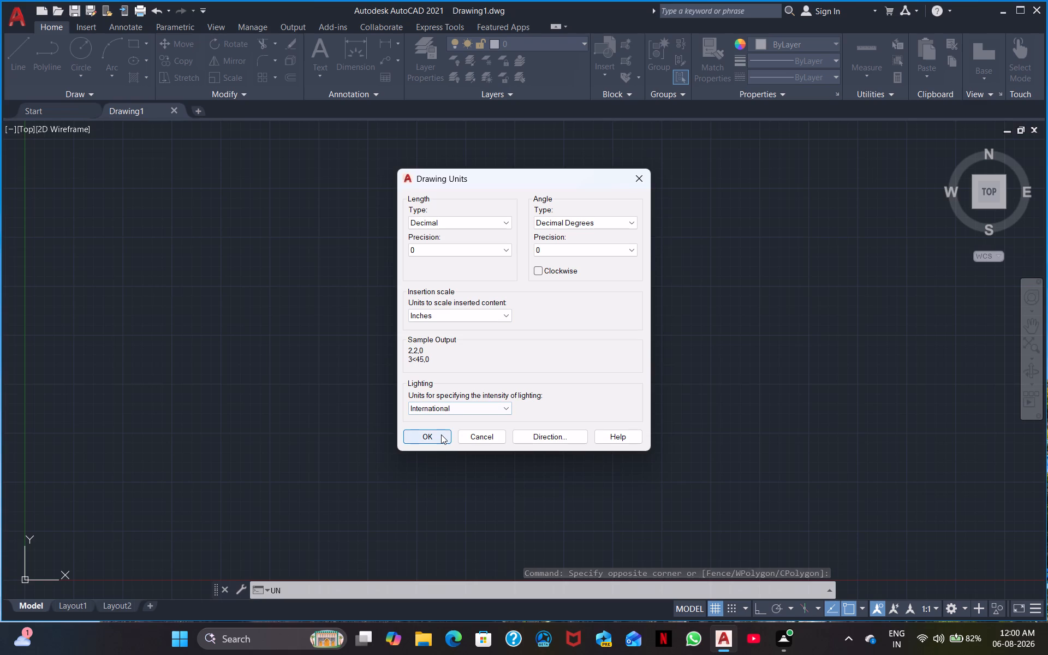
click(441, 435)
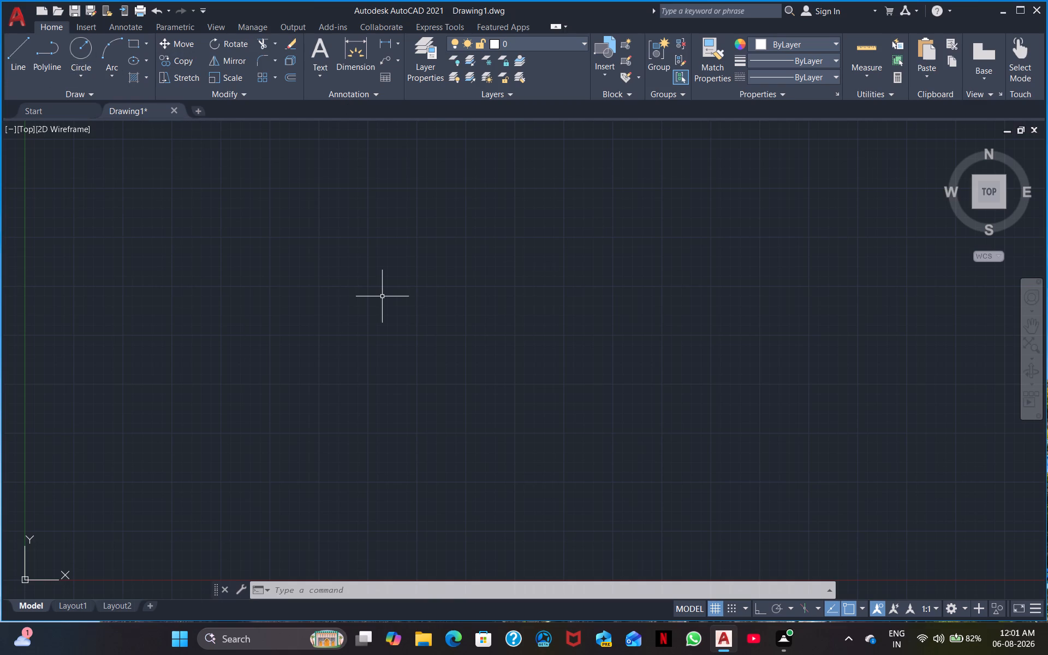
Modify the Standard dimension style so its linear dimensions use a primary unit precision of 0.
click(297, 591)
text(D)
key(space)
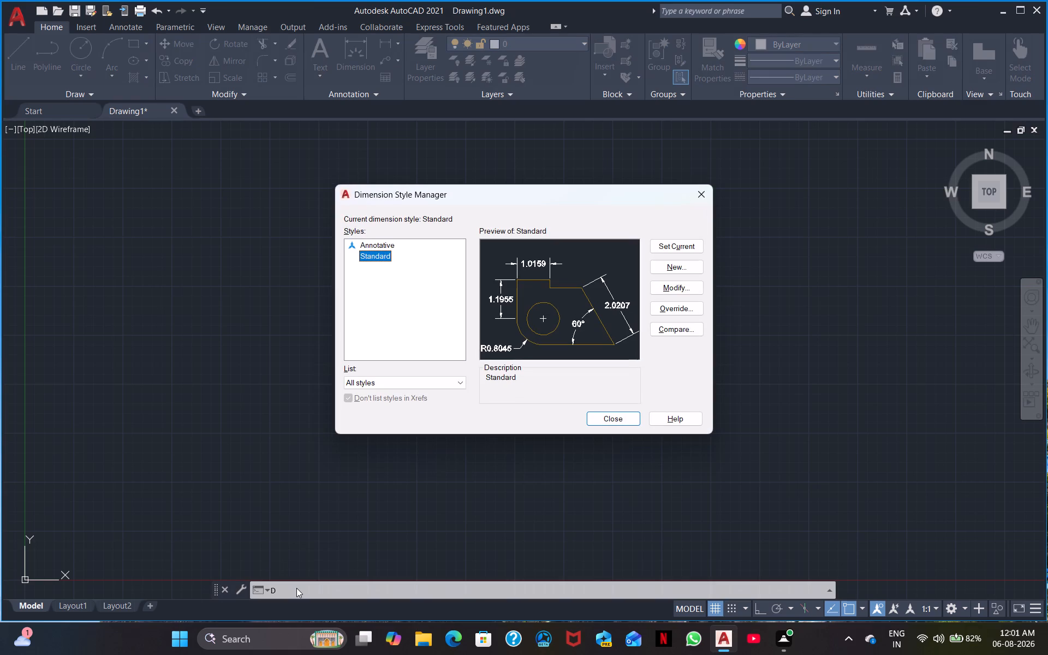
click(682, 287)
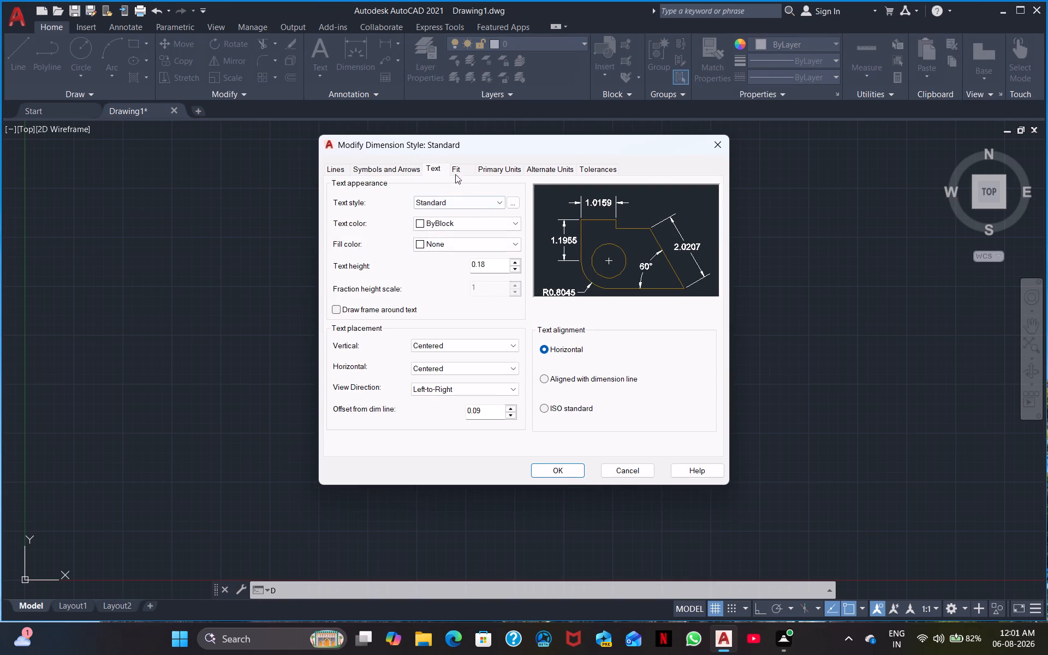
click(507, 171)
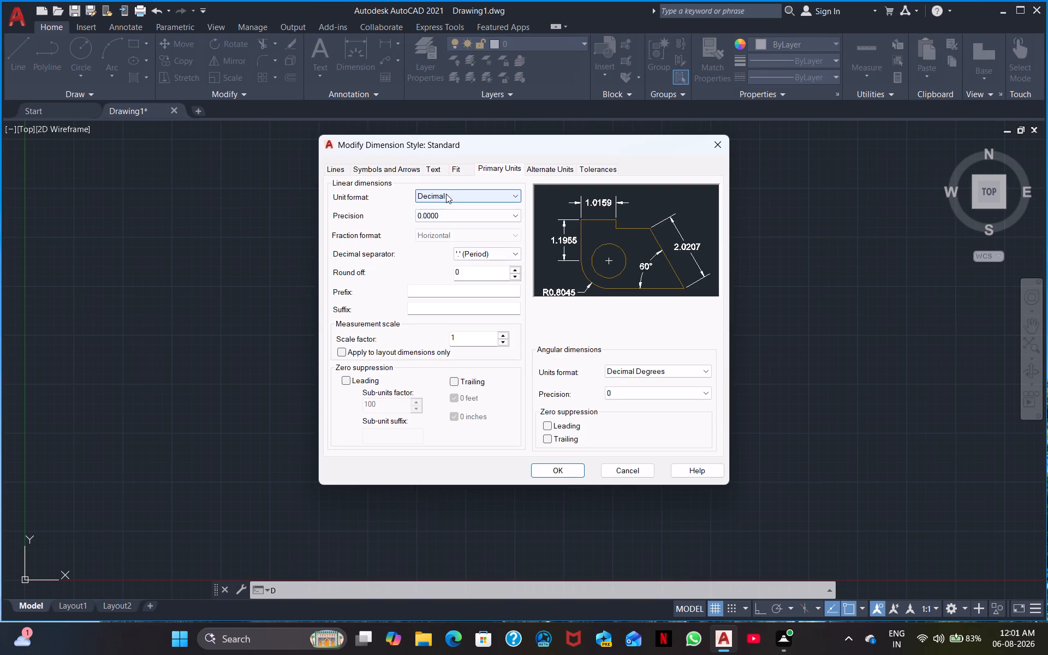
click(445, 210)
click(438, 225)
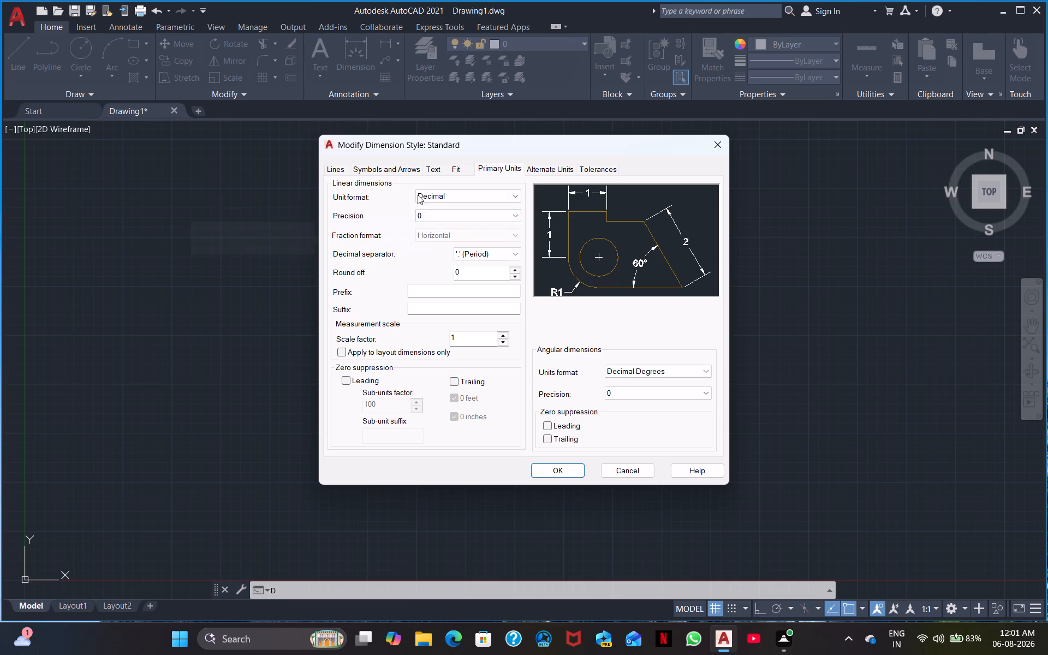
Set the arrow size of the Standard dimension style to 20.18.
click(400, 171)
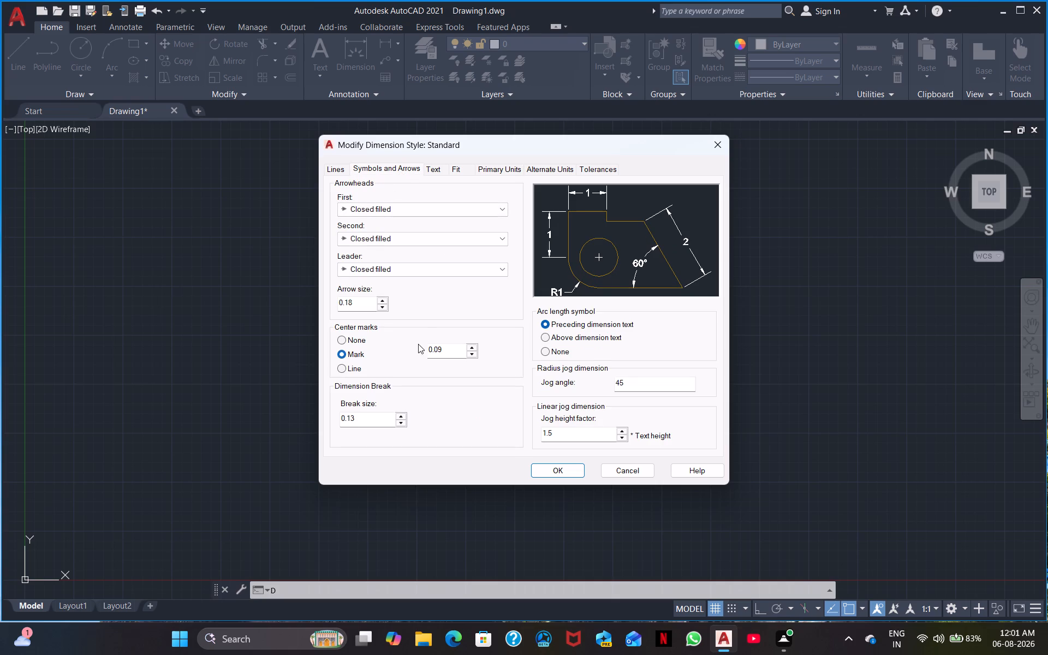
double_click(384, 300)
click(384, 300)
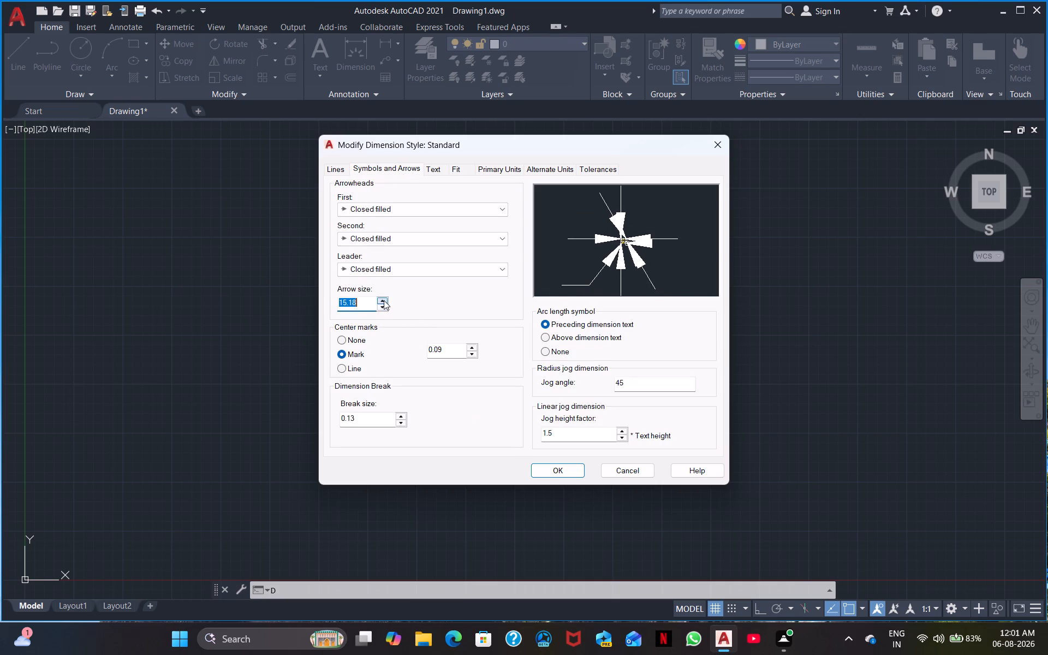
click(382, 300)
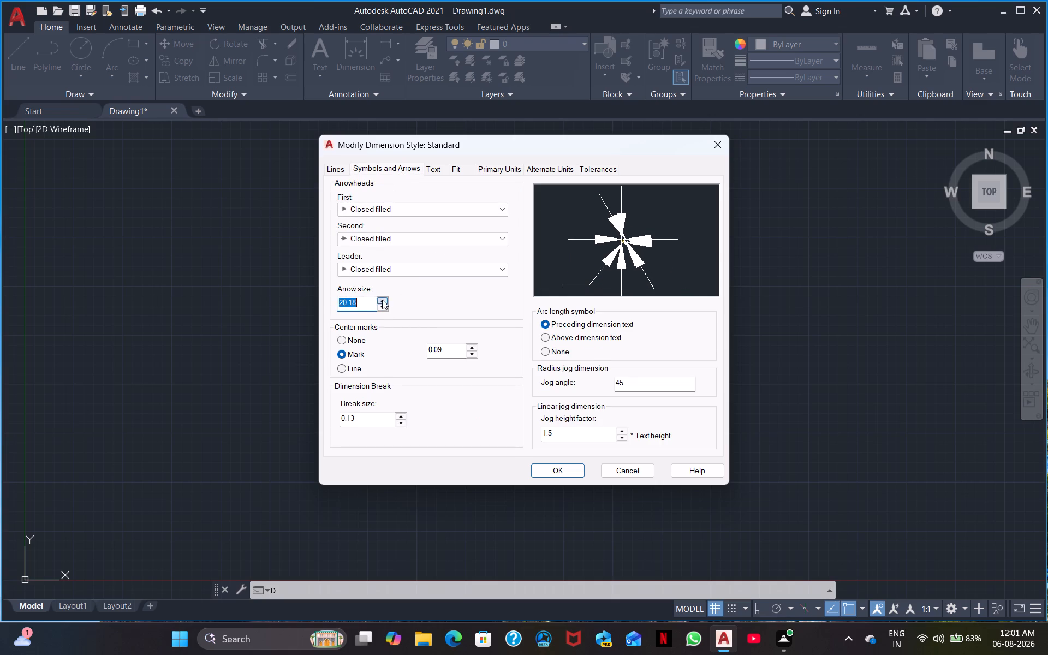
click(491, 168)
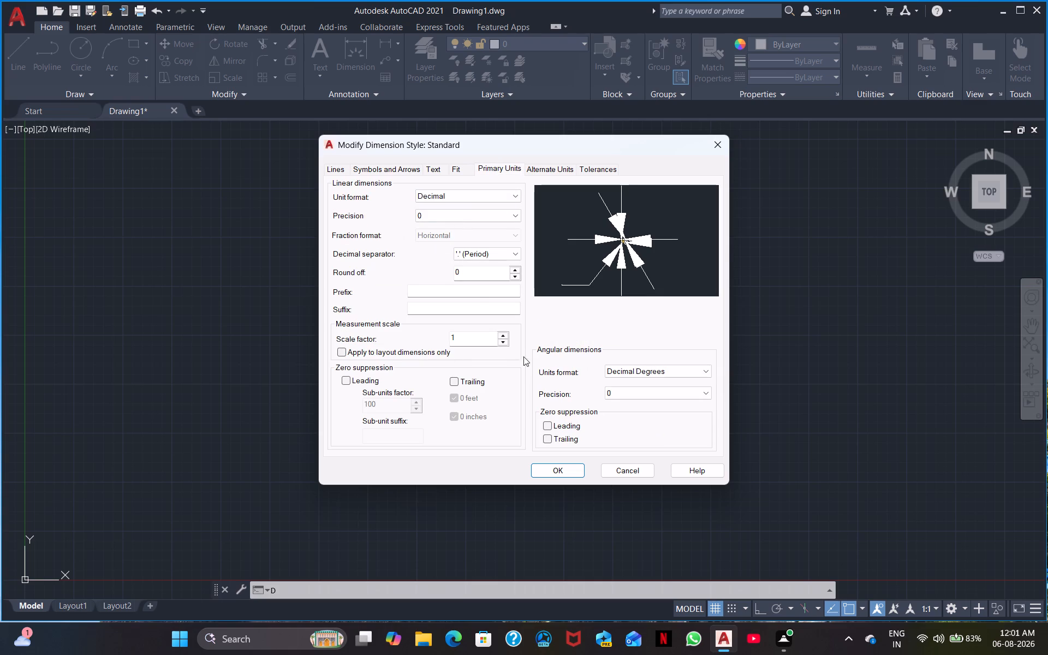
click(455, 170)
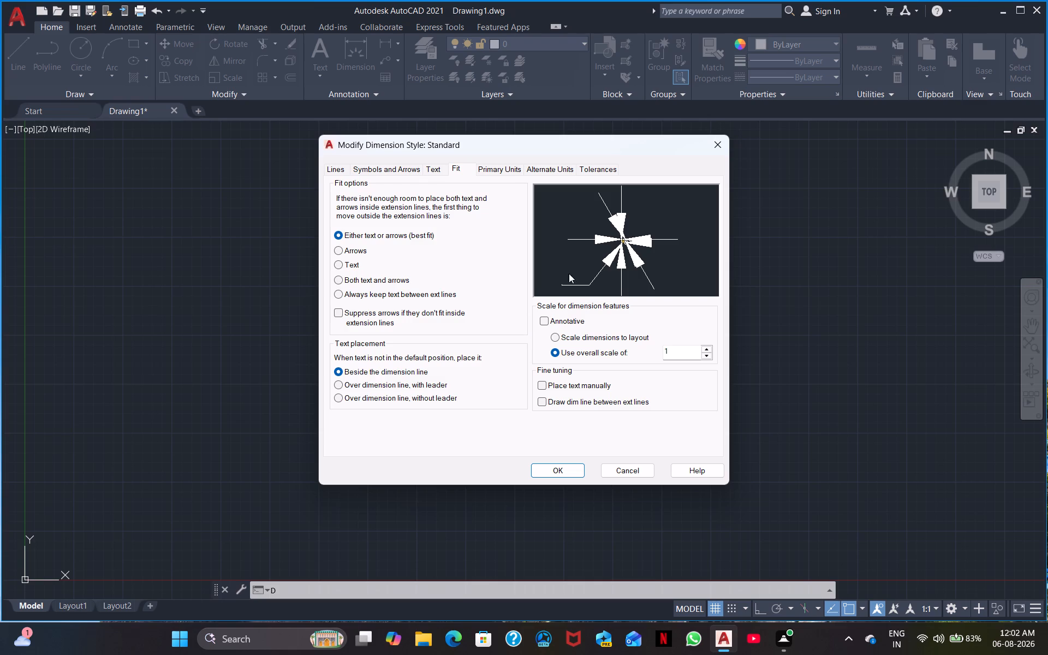
click(384, 168)
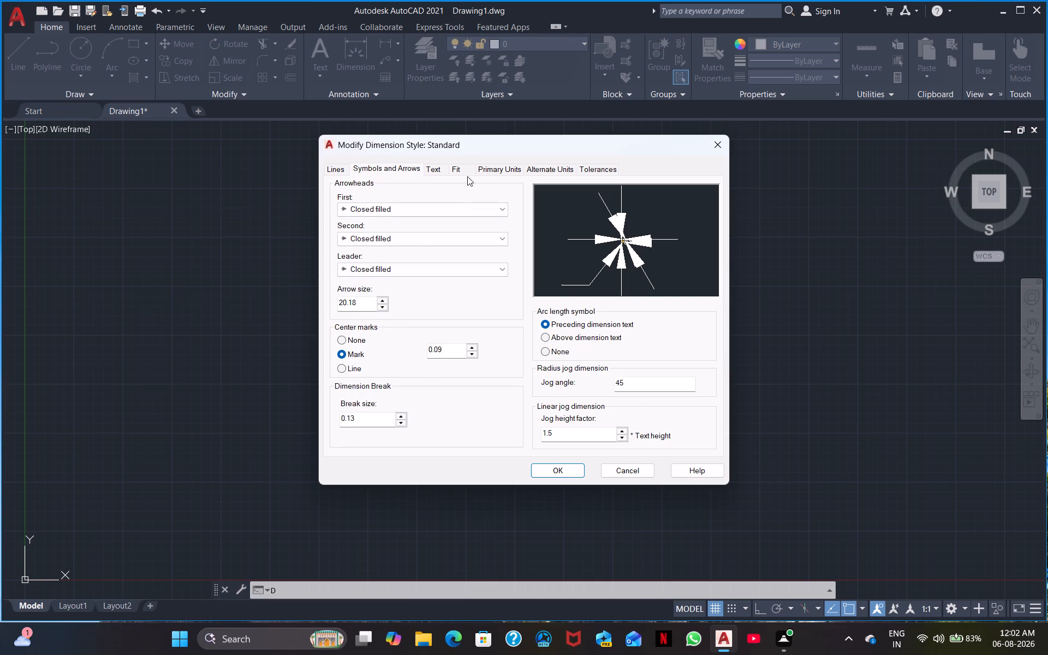
Set the Standard dimension style's text height to 20.18 and make that style current.
click(428, 166)
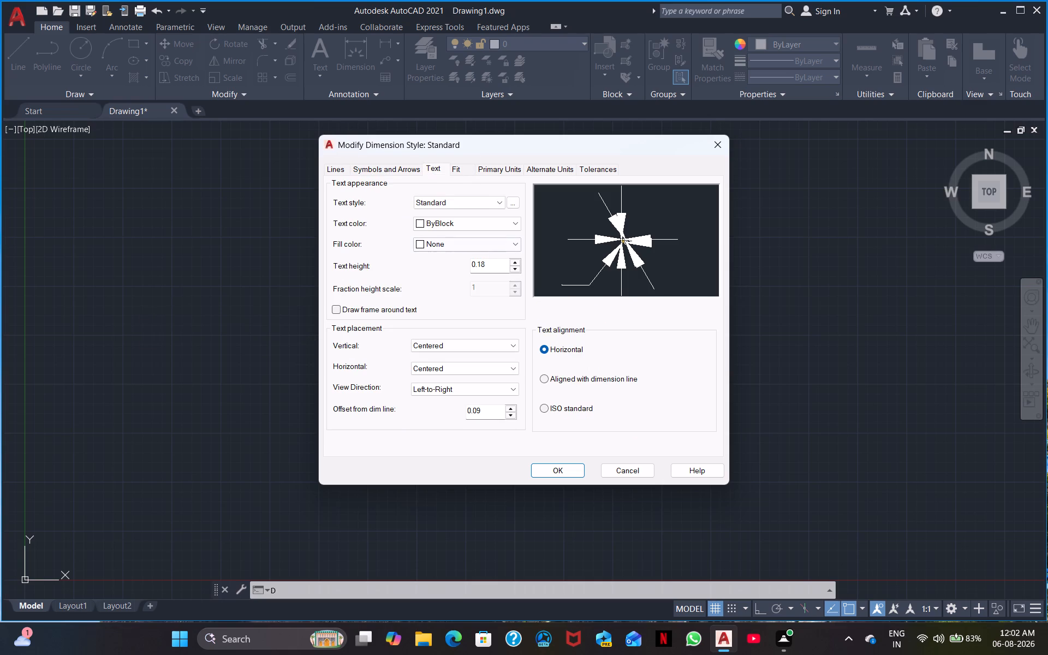
triple_click(513, 263)
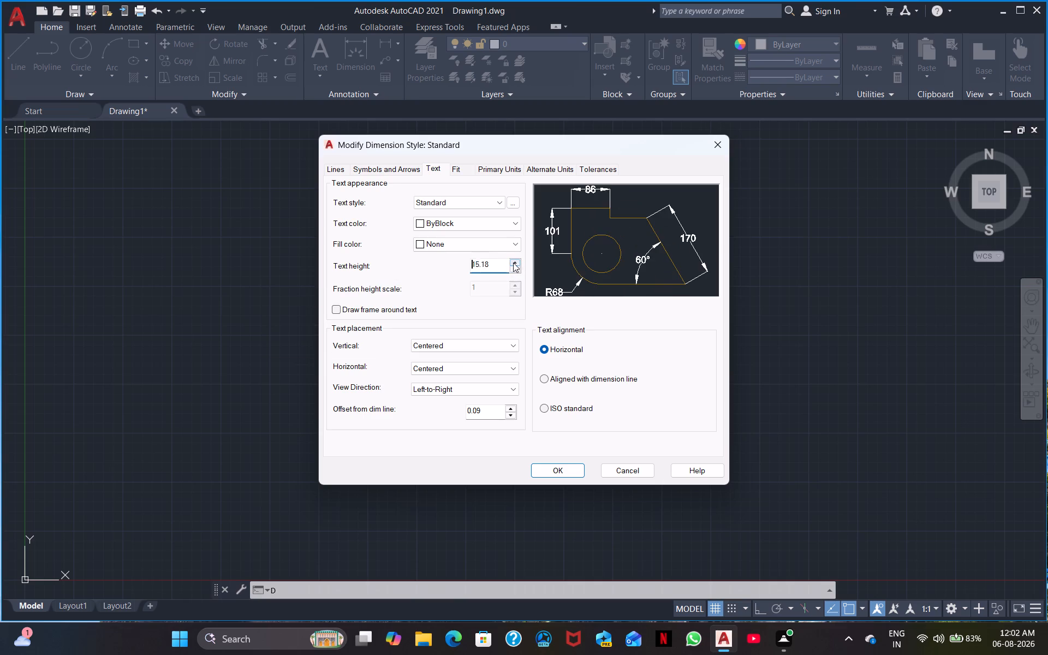
click(513, 263)
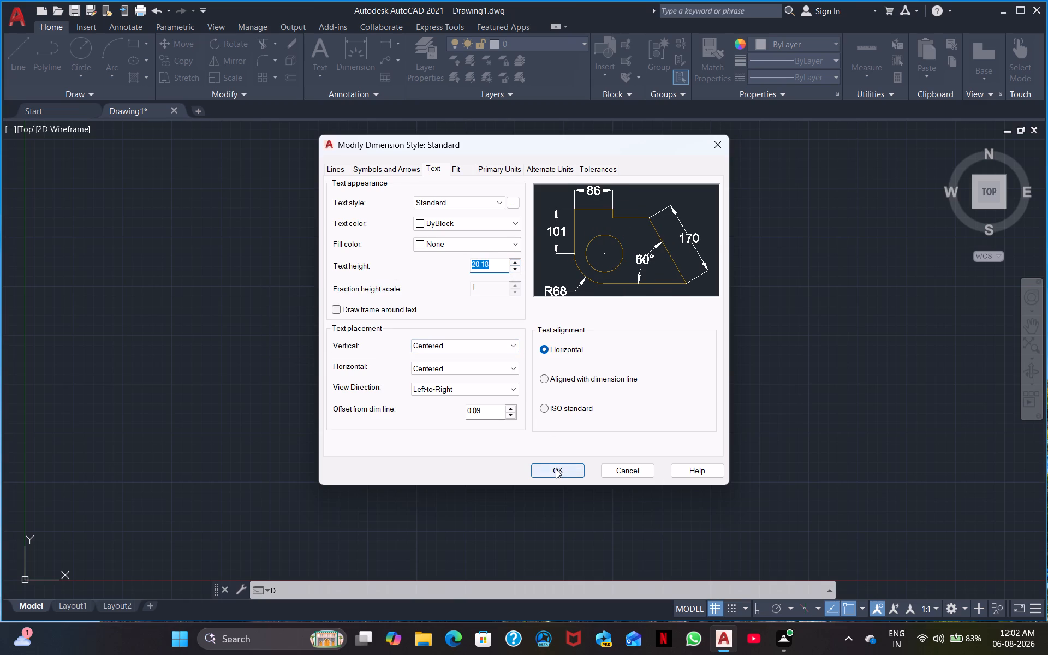
click(556, 468)
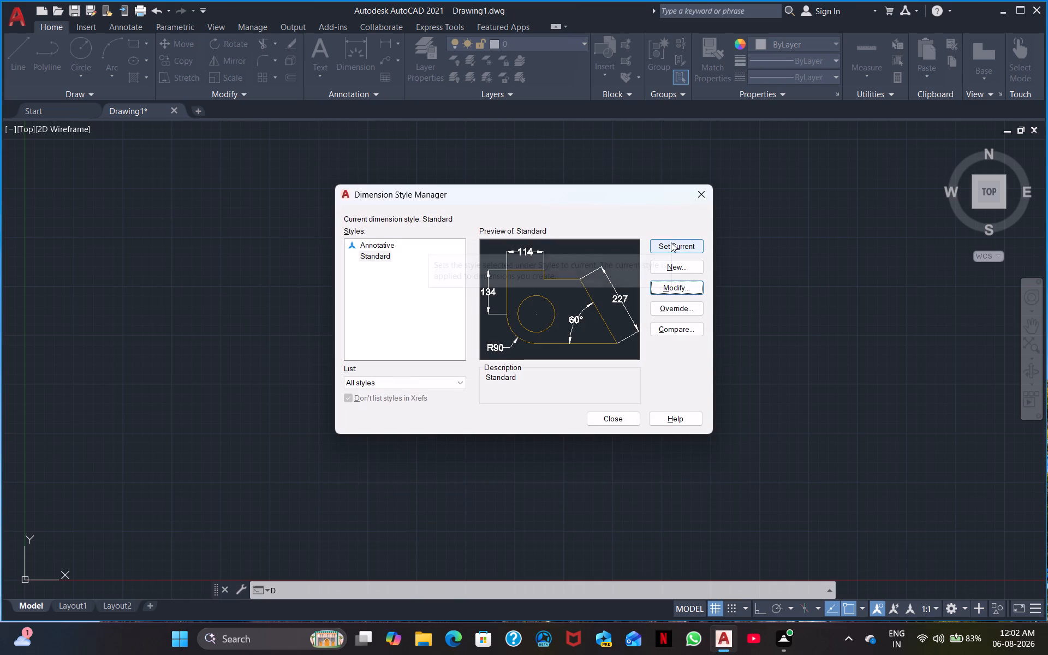
click(671, 242)
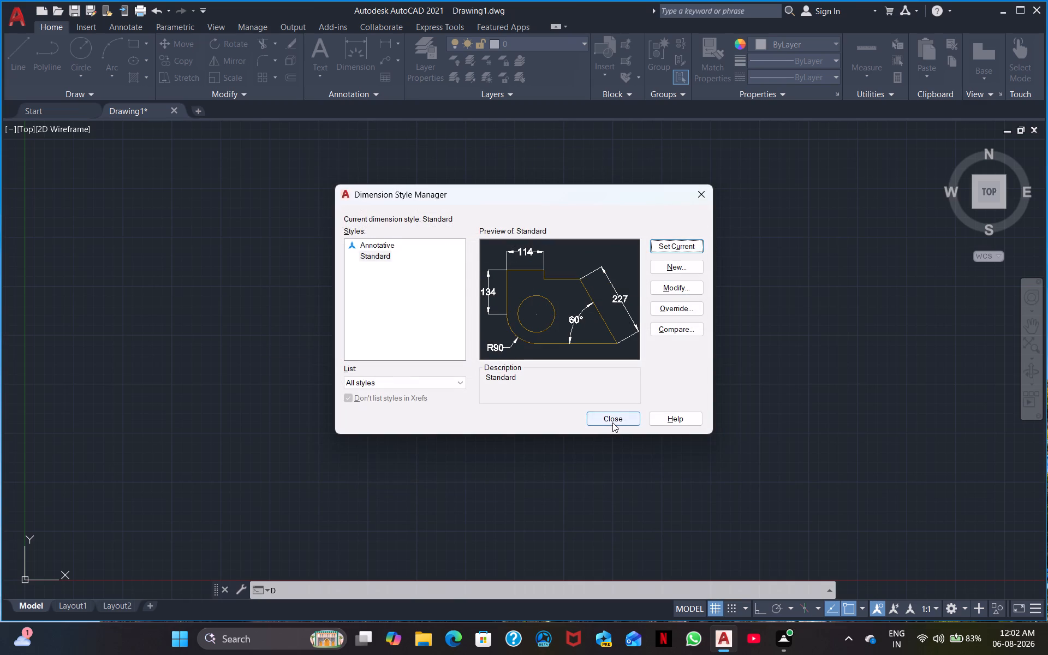
click(613, 422)
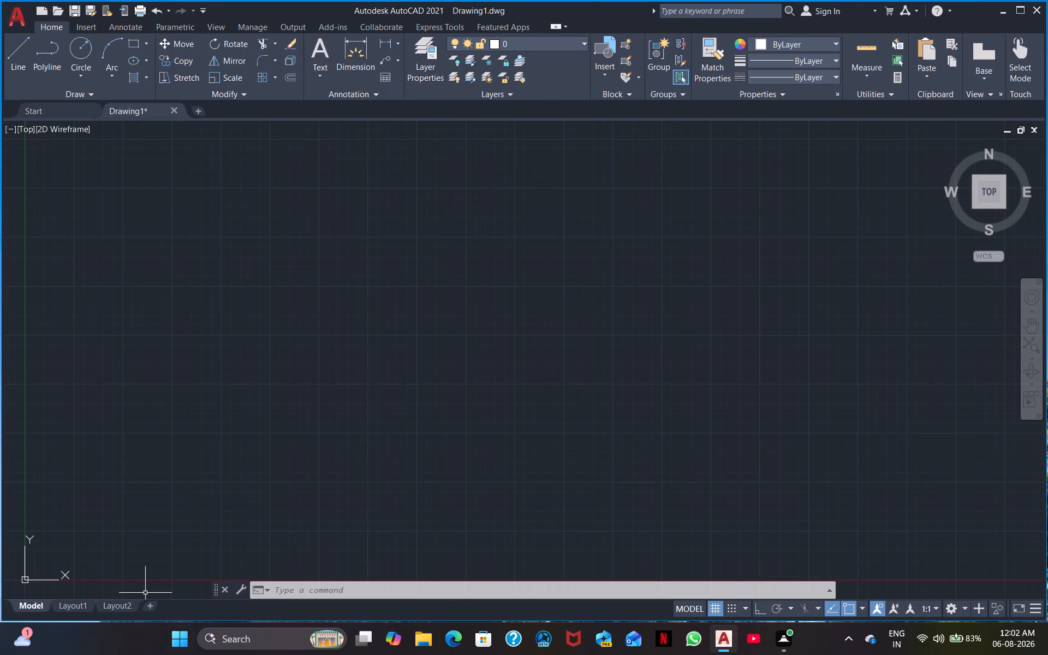
Draw one horizontal construction line across the drawing, slightly above the X axis.
click(286, 596)
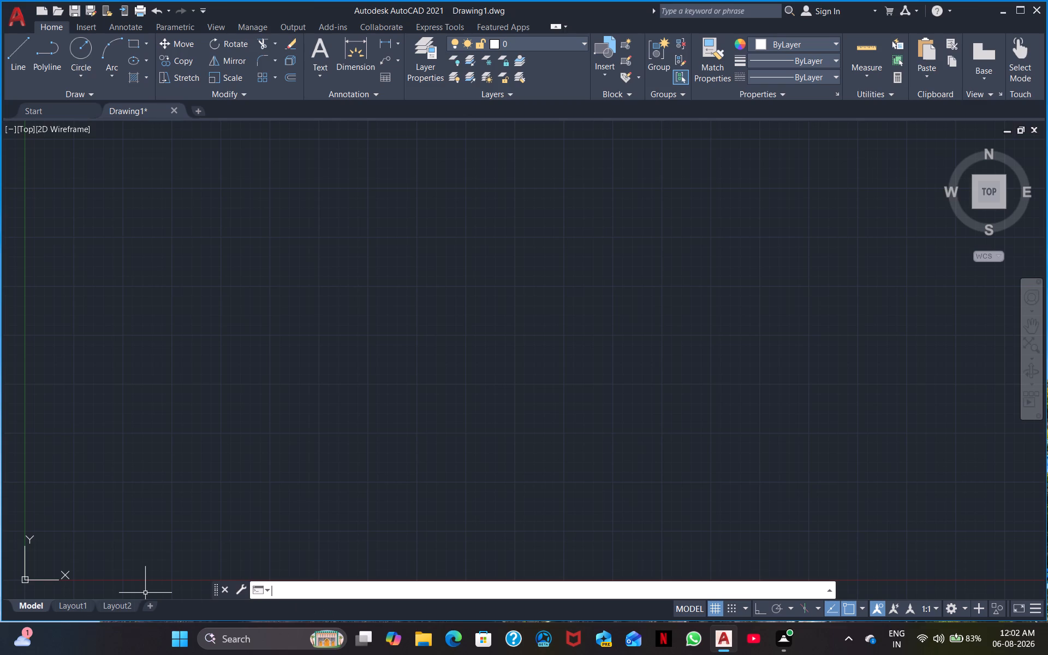
text(XL)
key(space)
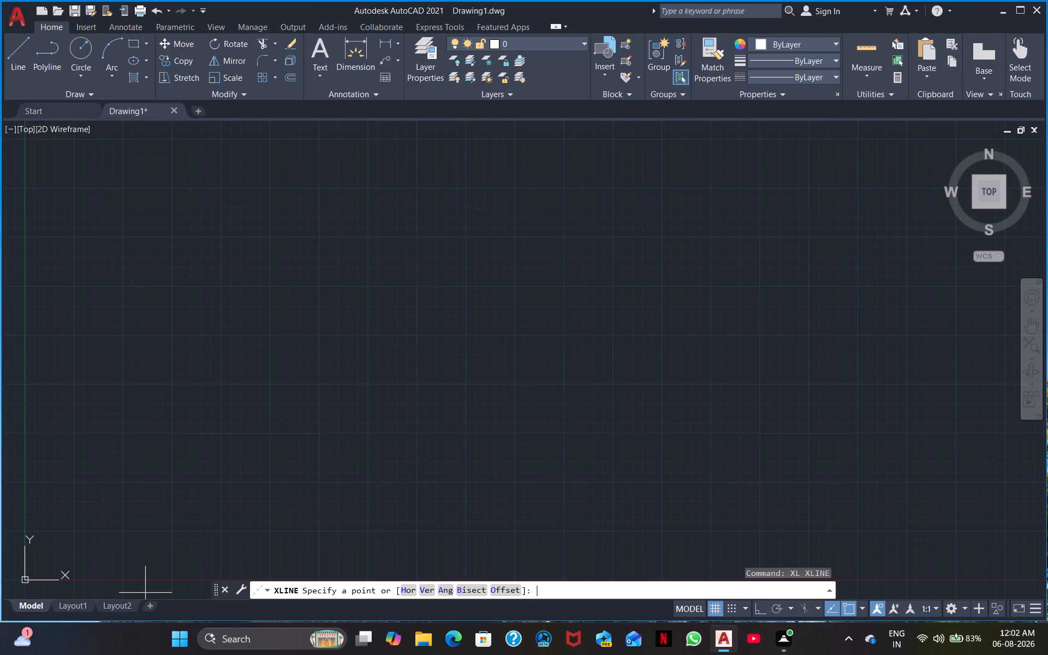
click(405, 589)
click(410, 522)
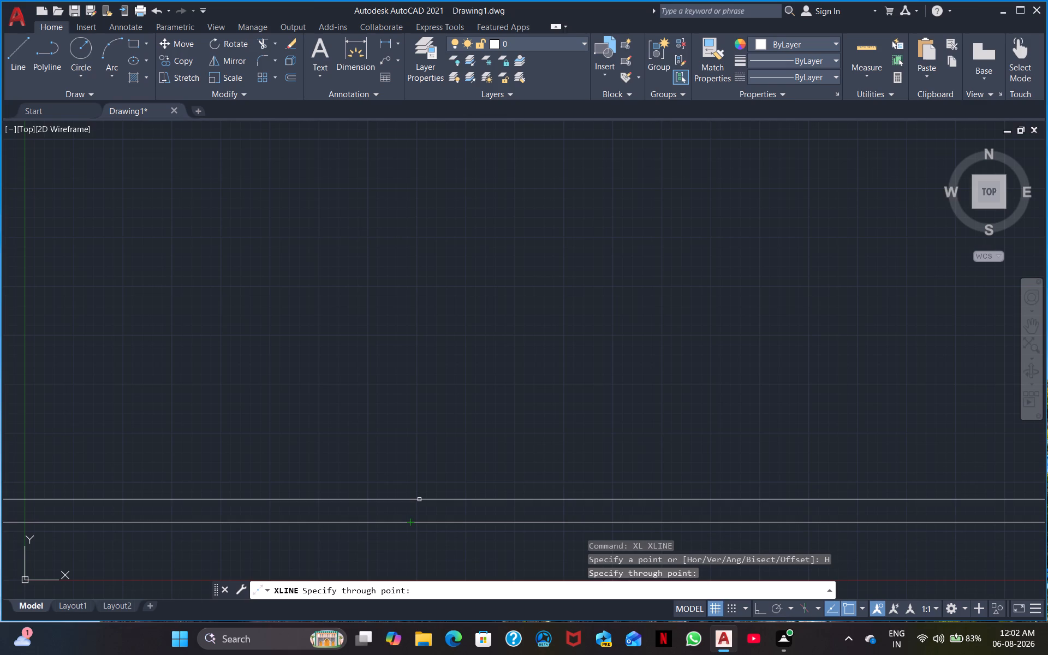
key(Escape)
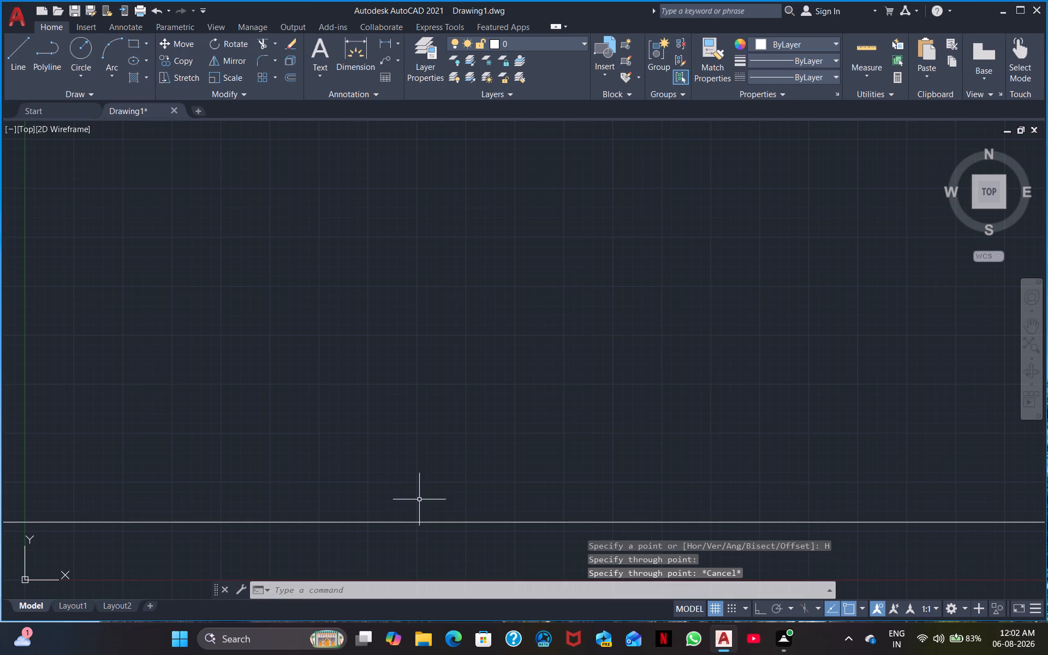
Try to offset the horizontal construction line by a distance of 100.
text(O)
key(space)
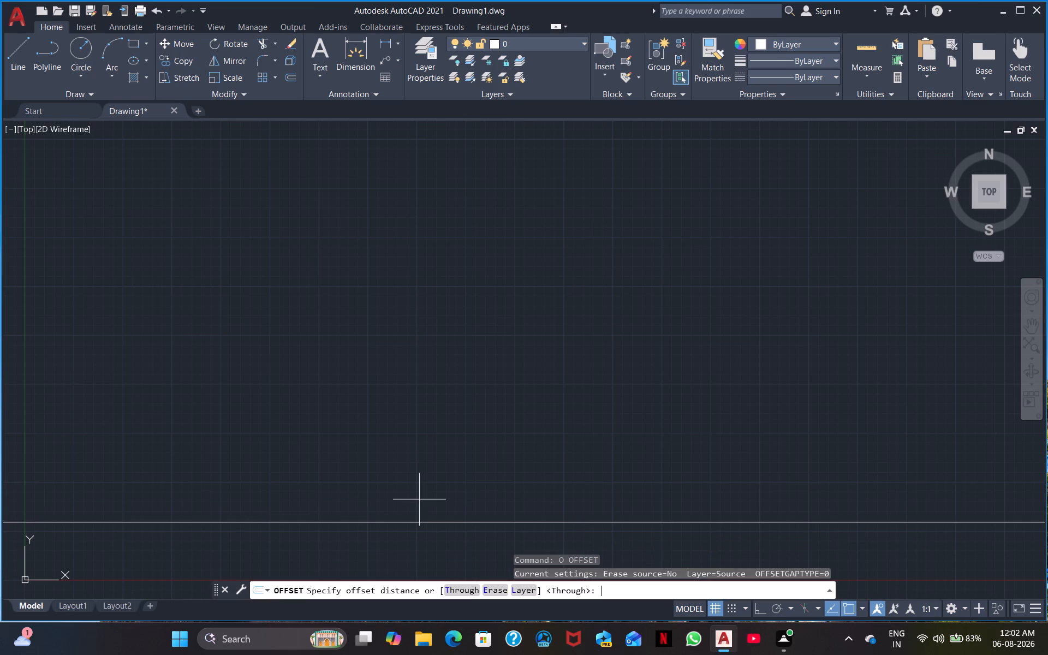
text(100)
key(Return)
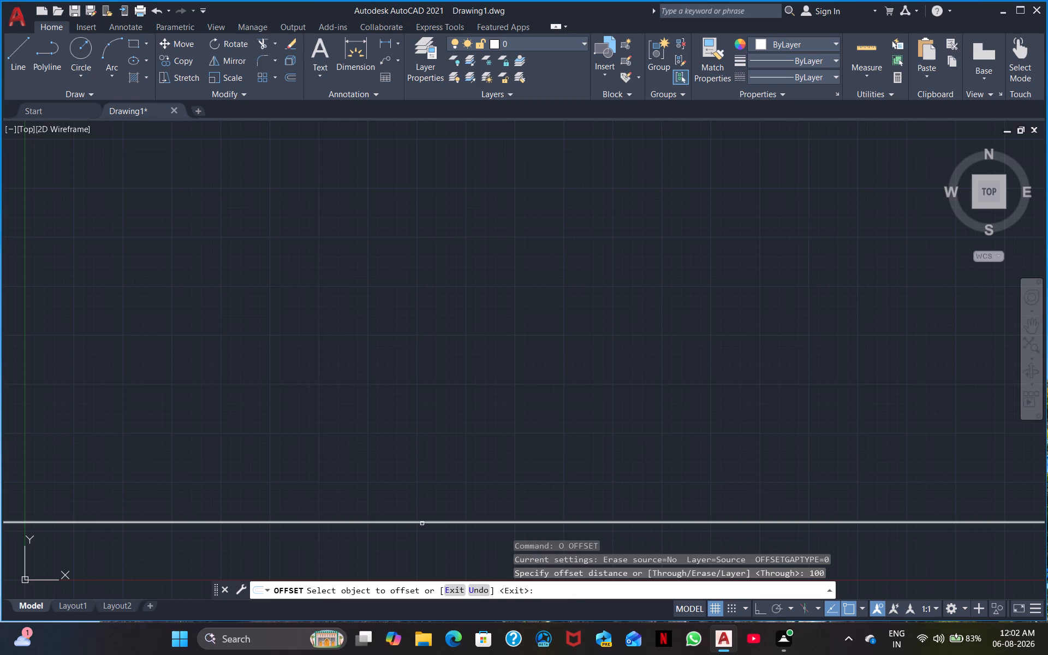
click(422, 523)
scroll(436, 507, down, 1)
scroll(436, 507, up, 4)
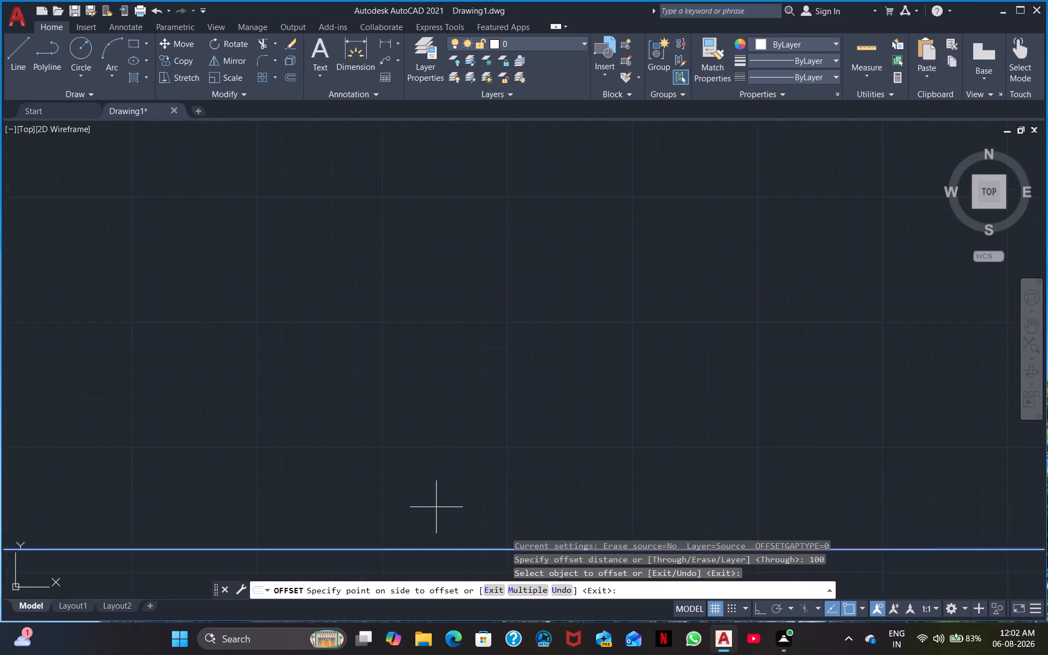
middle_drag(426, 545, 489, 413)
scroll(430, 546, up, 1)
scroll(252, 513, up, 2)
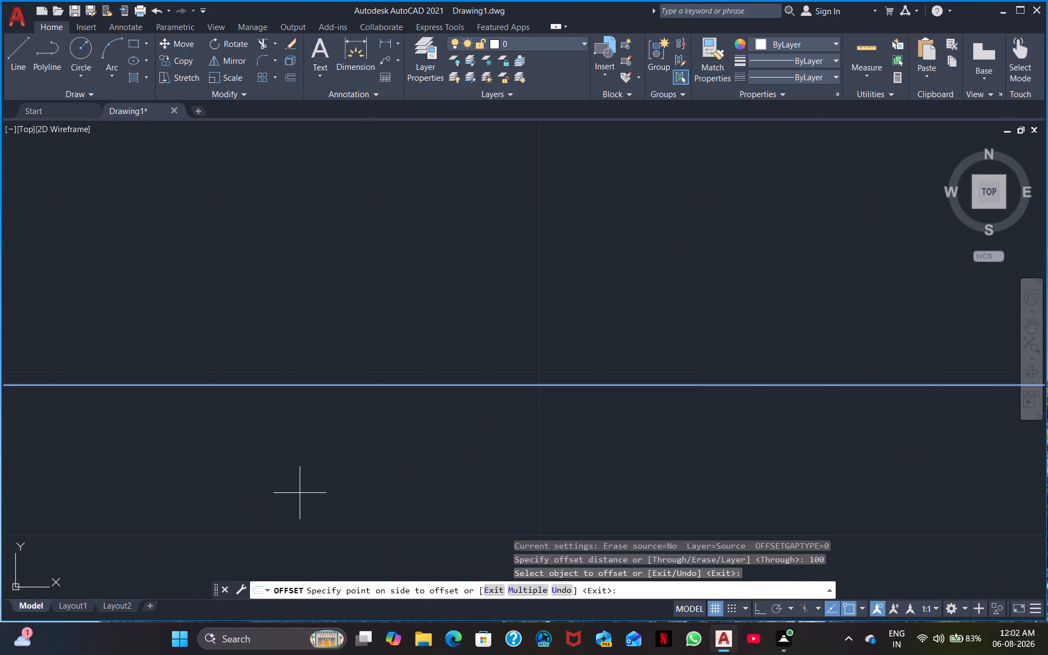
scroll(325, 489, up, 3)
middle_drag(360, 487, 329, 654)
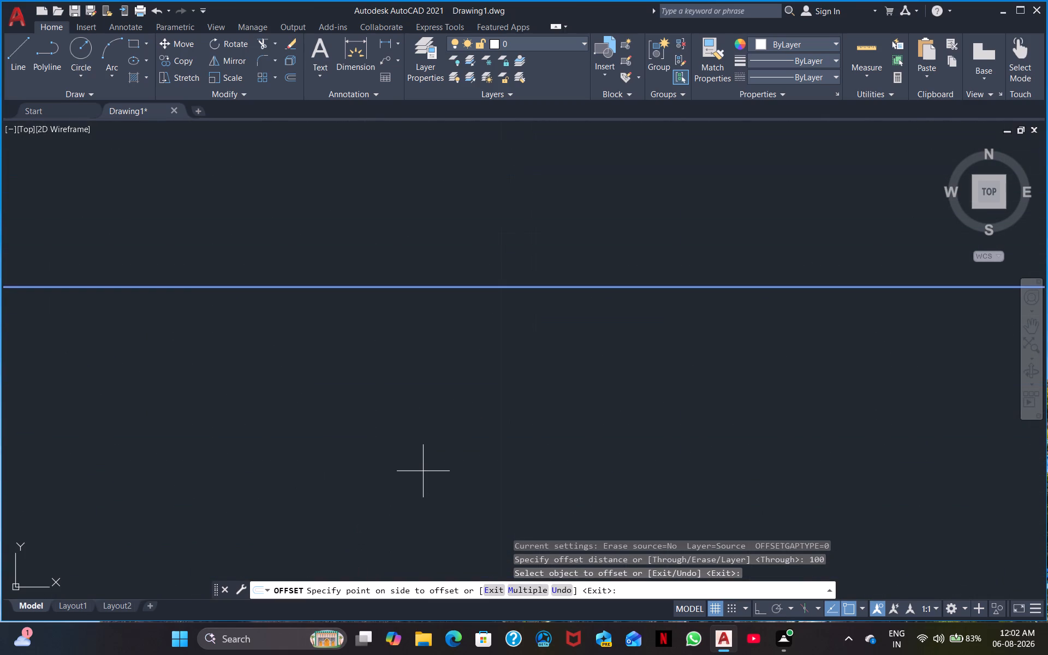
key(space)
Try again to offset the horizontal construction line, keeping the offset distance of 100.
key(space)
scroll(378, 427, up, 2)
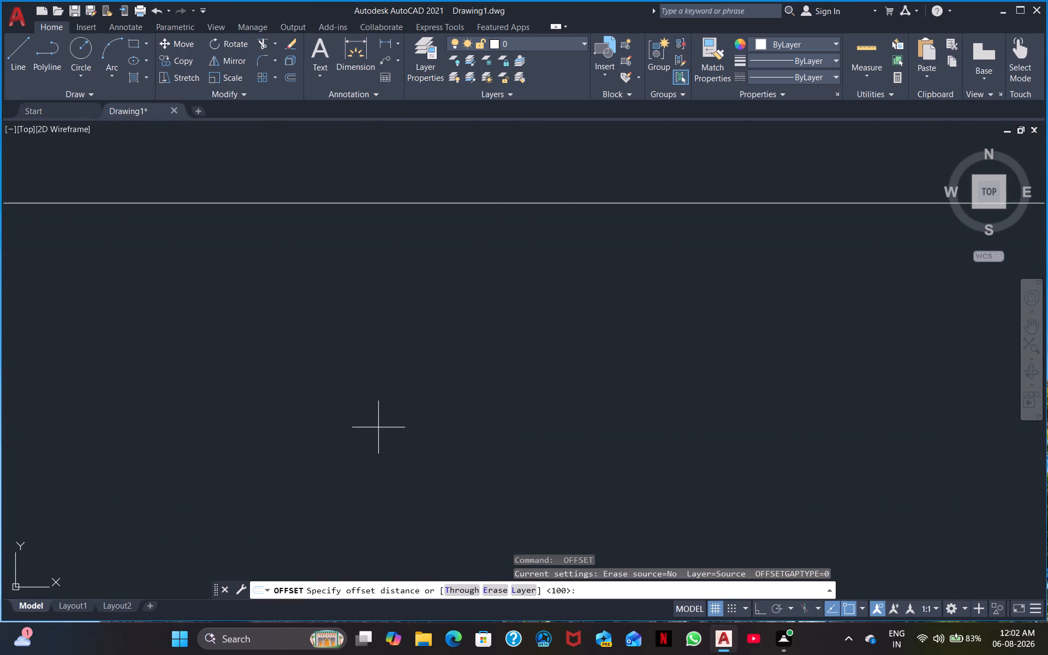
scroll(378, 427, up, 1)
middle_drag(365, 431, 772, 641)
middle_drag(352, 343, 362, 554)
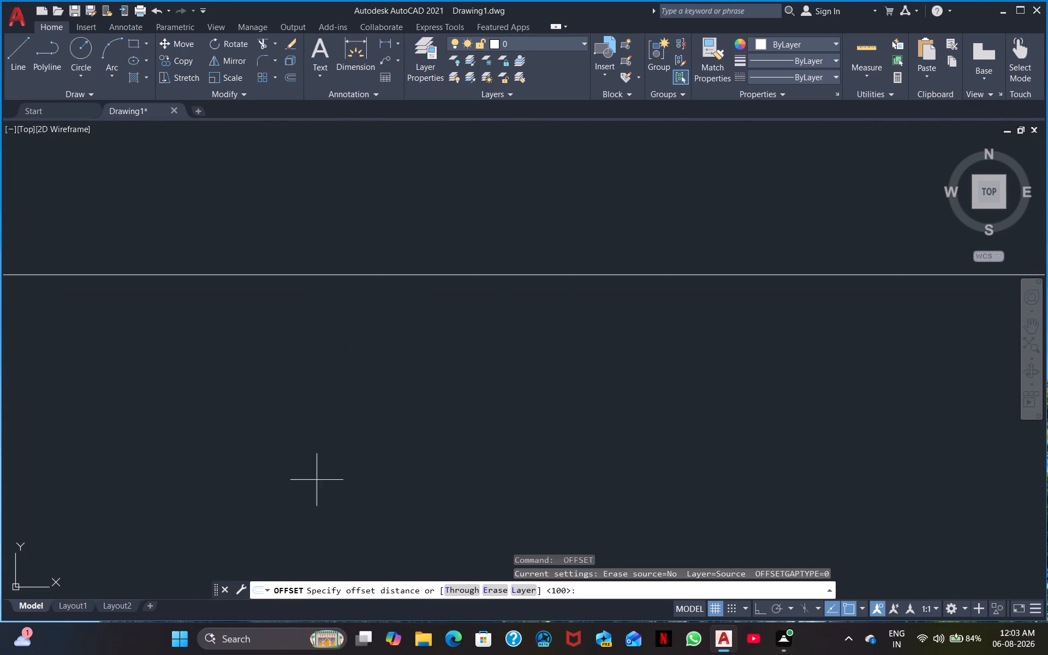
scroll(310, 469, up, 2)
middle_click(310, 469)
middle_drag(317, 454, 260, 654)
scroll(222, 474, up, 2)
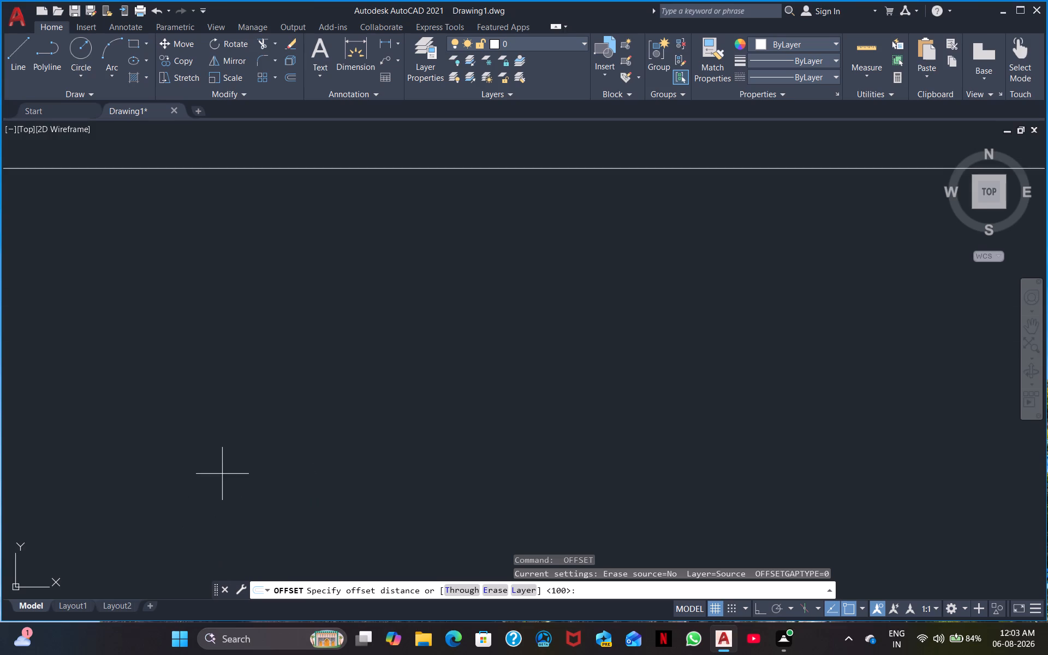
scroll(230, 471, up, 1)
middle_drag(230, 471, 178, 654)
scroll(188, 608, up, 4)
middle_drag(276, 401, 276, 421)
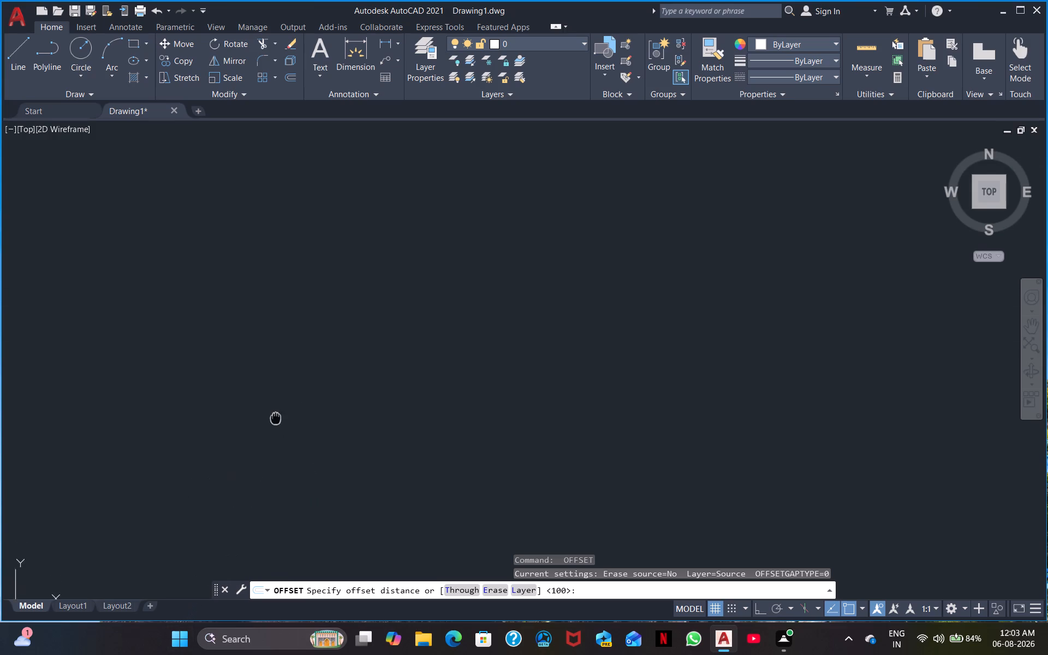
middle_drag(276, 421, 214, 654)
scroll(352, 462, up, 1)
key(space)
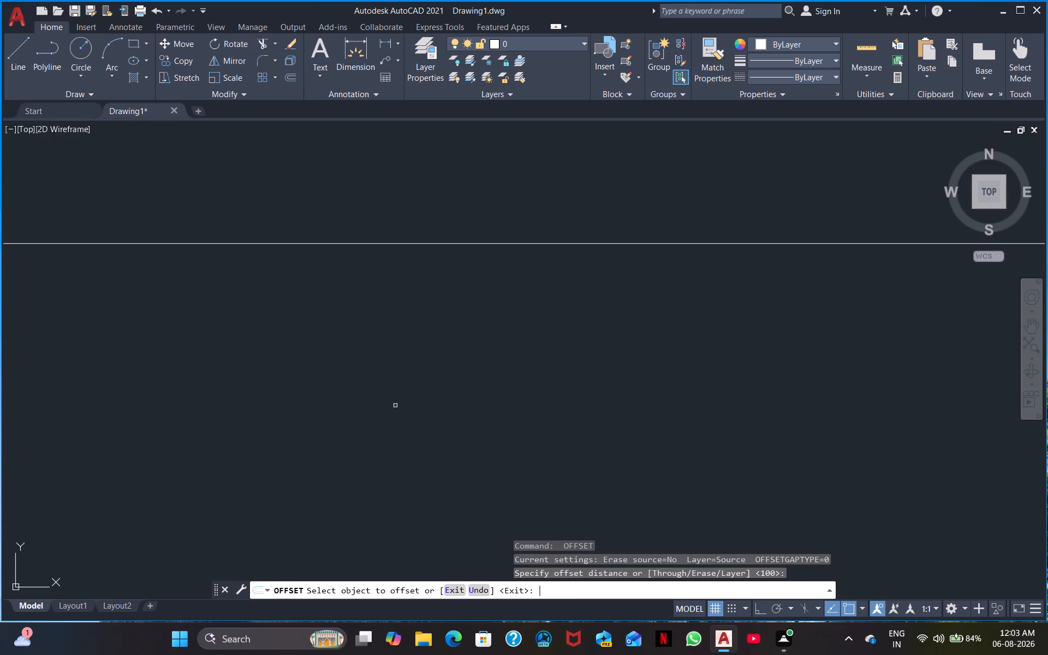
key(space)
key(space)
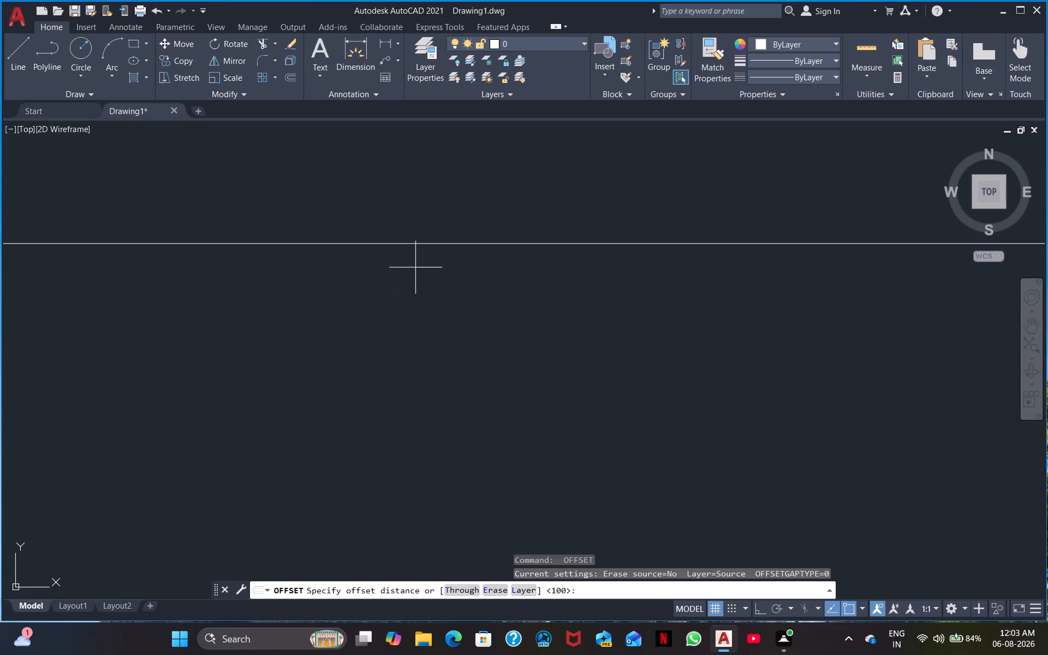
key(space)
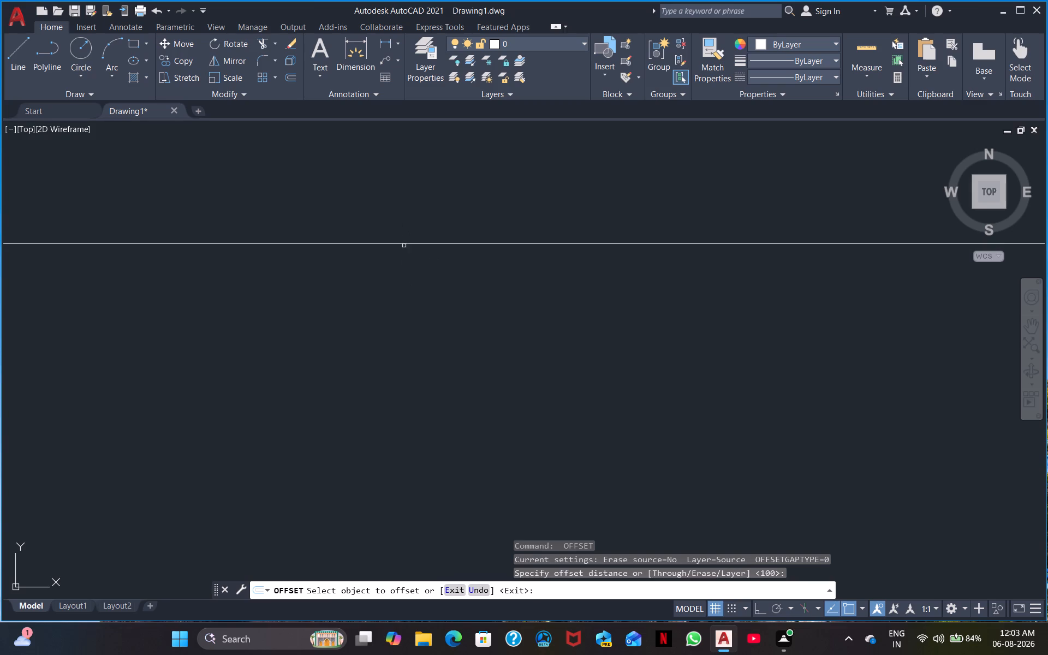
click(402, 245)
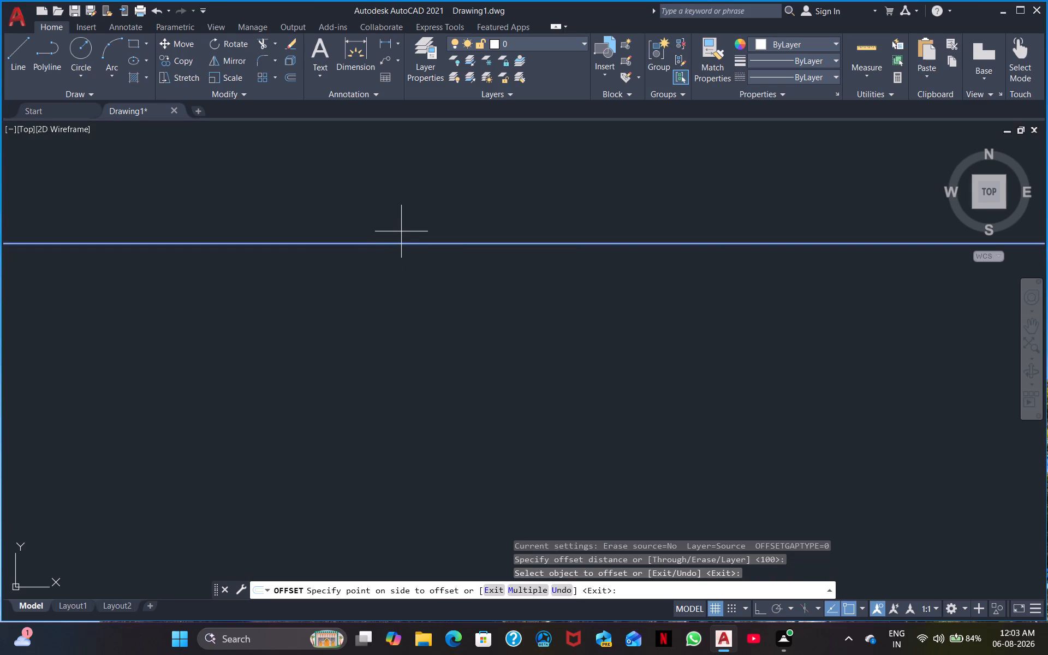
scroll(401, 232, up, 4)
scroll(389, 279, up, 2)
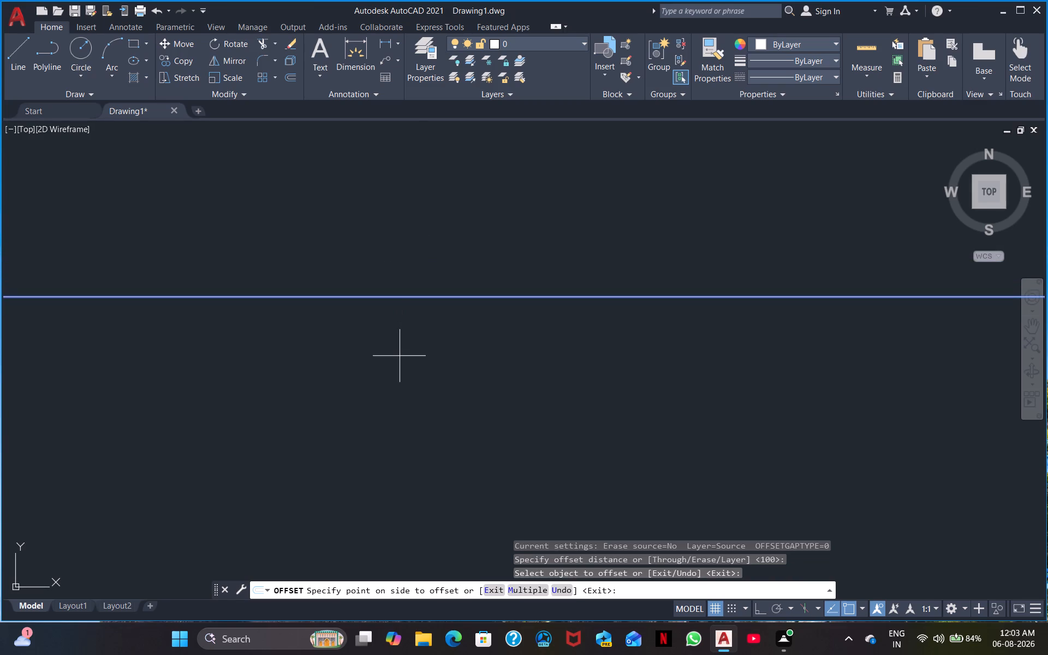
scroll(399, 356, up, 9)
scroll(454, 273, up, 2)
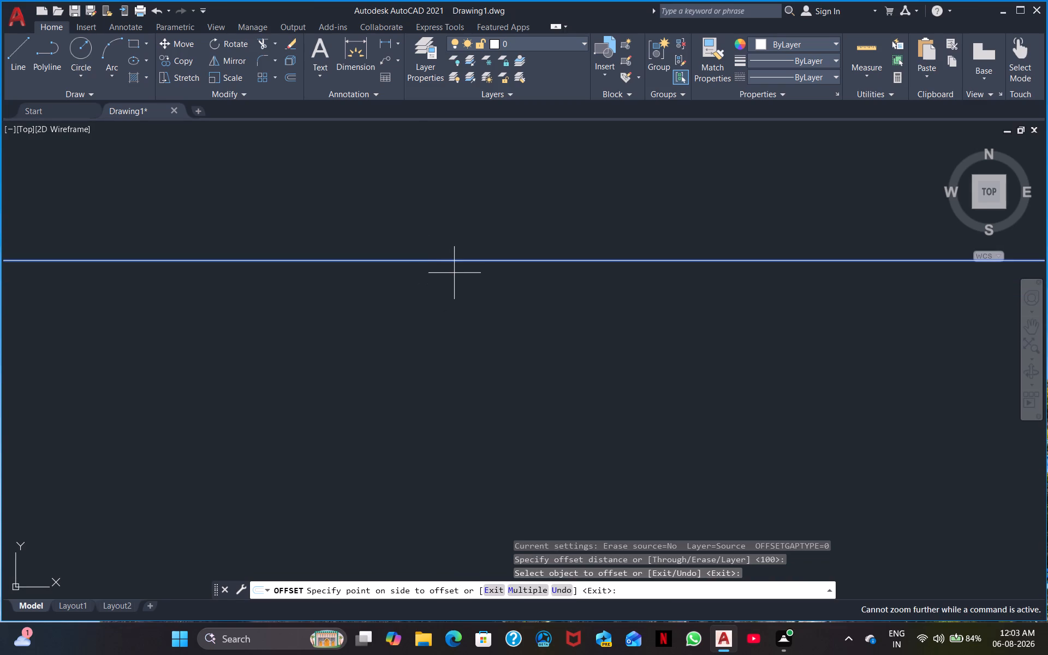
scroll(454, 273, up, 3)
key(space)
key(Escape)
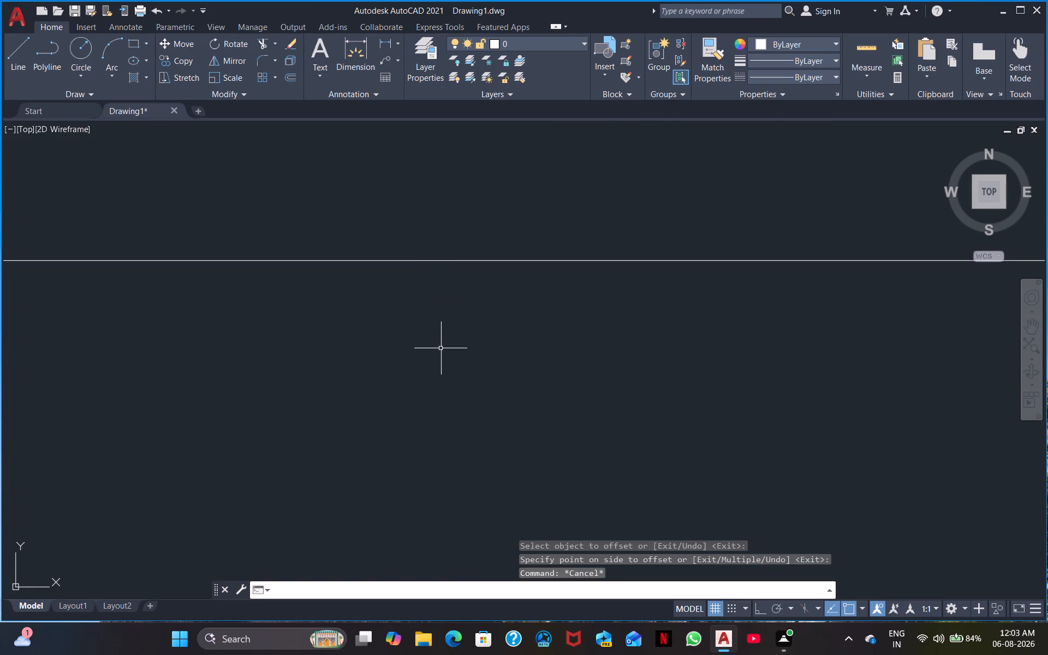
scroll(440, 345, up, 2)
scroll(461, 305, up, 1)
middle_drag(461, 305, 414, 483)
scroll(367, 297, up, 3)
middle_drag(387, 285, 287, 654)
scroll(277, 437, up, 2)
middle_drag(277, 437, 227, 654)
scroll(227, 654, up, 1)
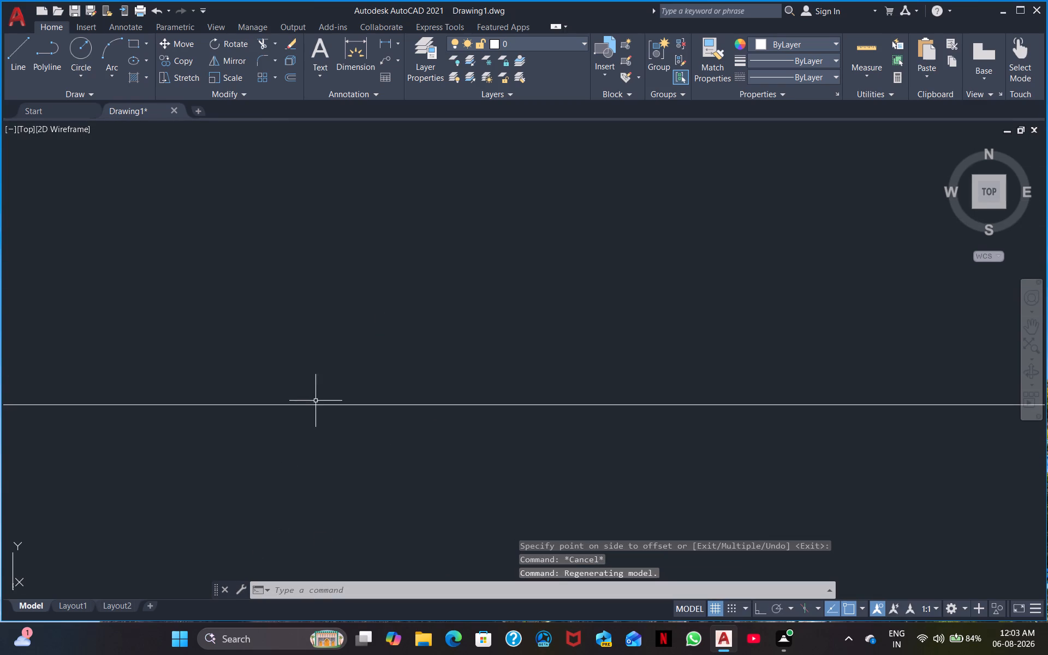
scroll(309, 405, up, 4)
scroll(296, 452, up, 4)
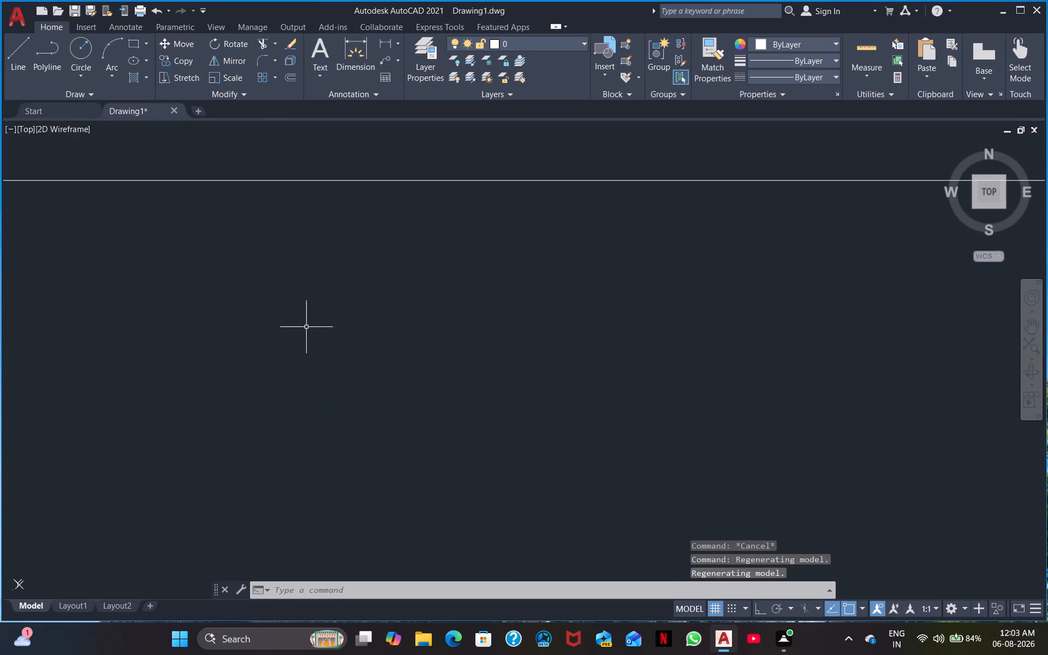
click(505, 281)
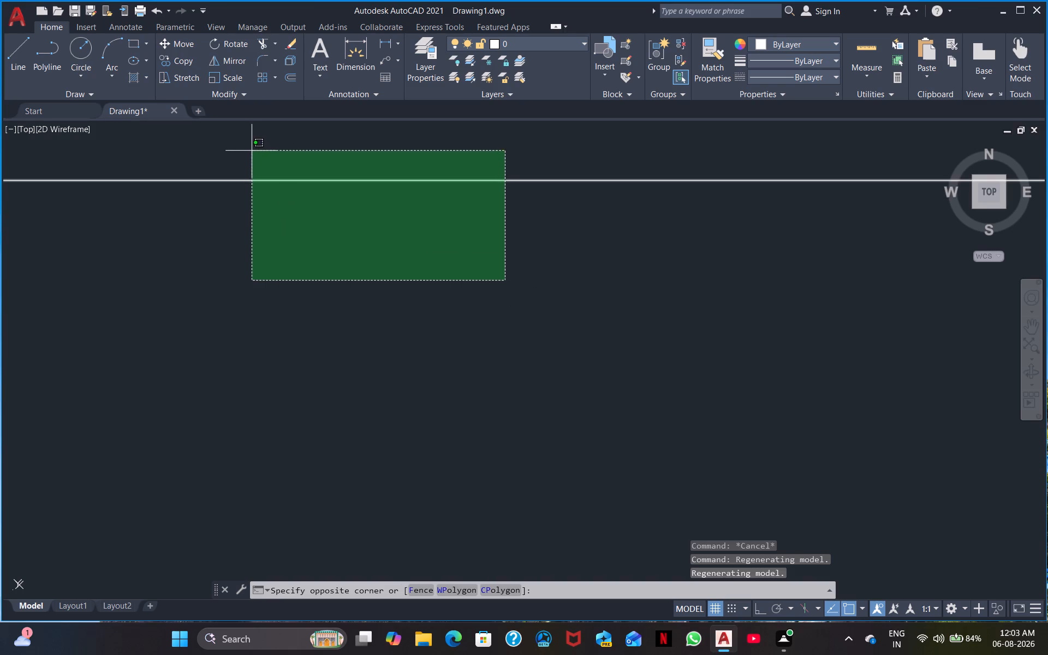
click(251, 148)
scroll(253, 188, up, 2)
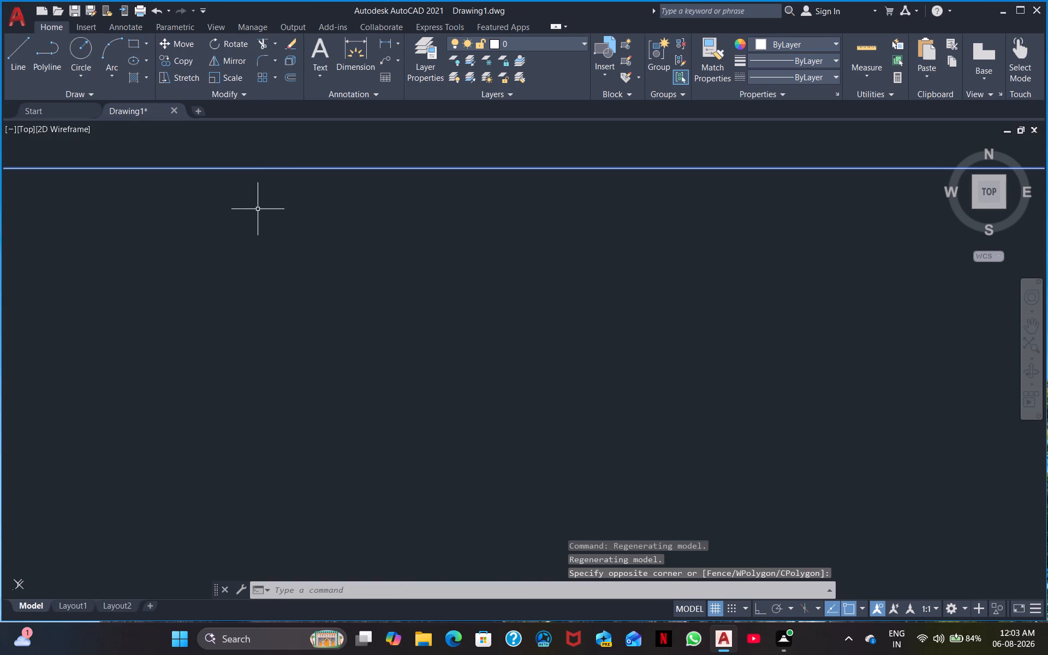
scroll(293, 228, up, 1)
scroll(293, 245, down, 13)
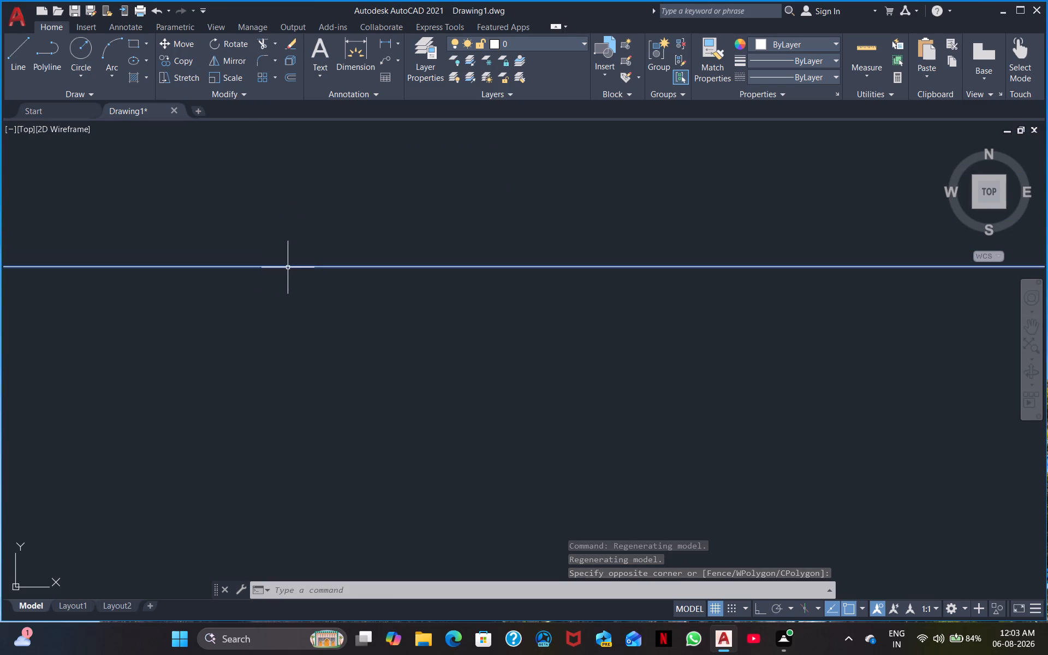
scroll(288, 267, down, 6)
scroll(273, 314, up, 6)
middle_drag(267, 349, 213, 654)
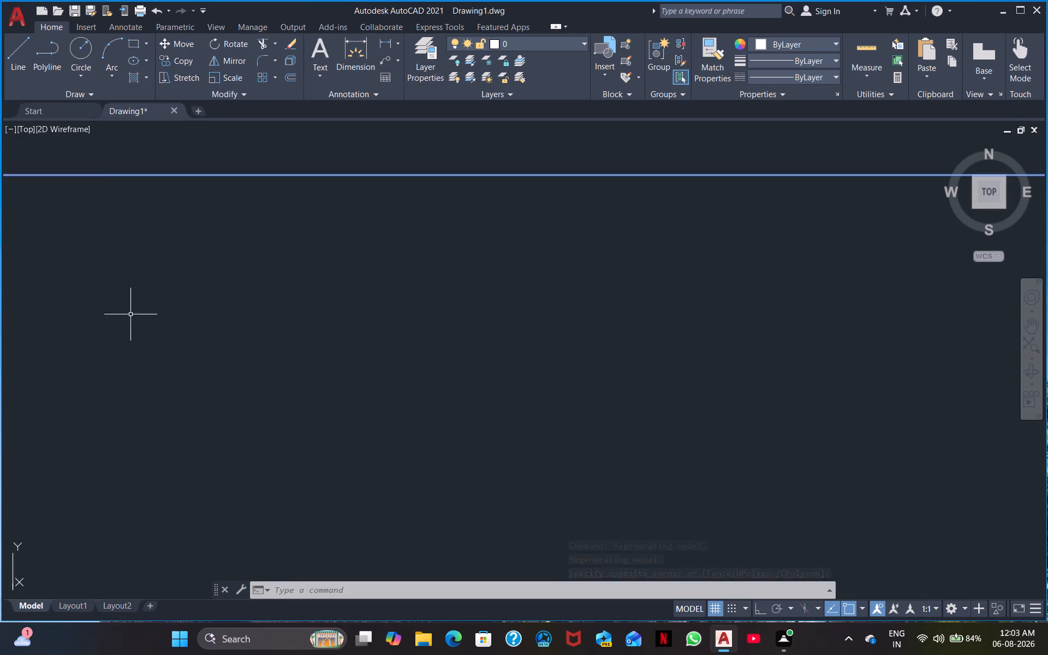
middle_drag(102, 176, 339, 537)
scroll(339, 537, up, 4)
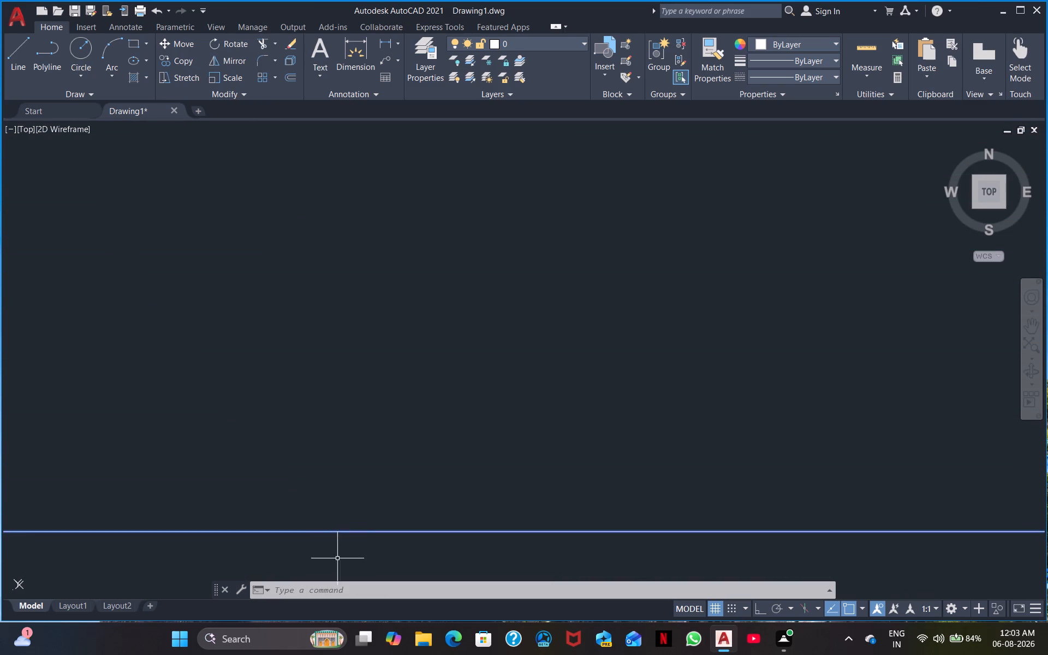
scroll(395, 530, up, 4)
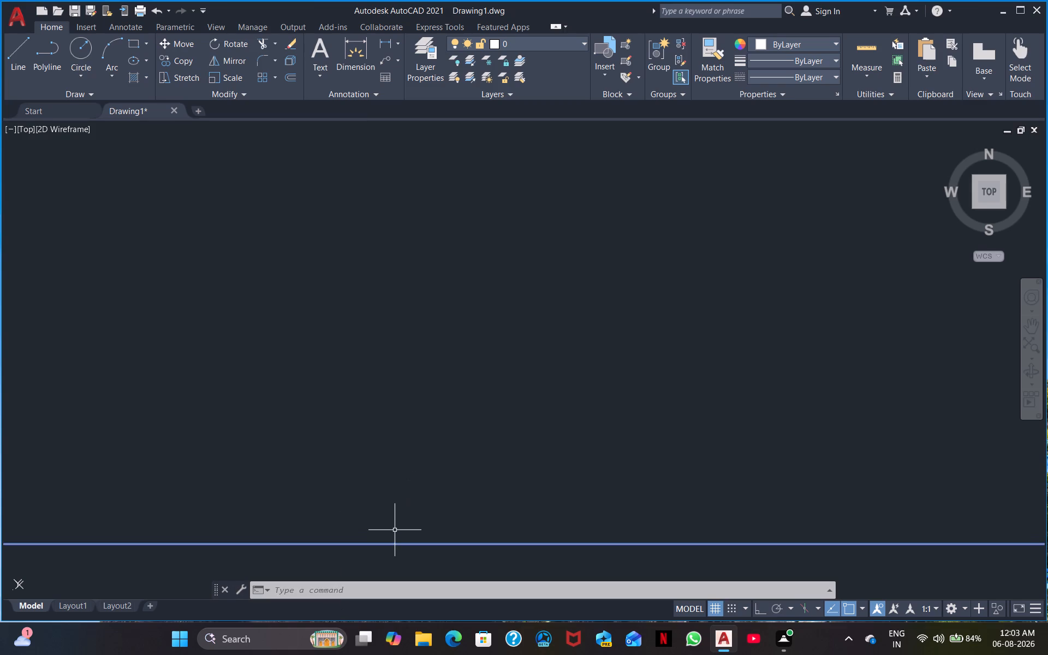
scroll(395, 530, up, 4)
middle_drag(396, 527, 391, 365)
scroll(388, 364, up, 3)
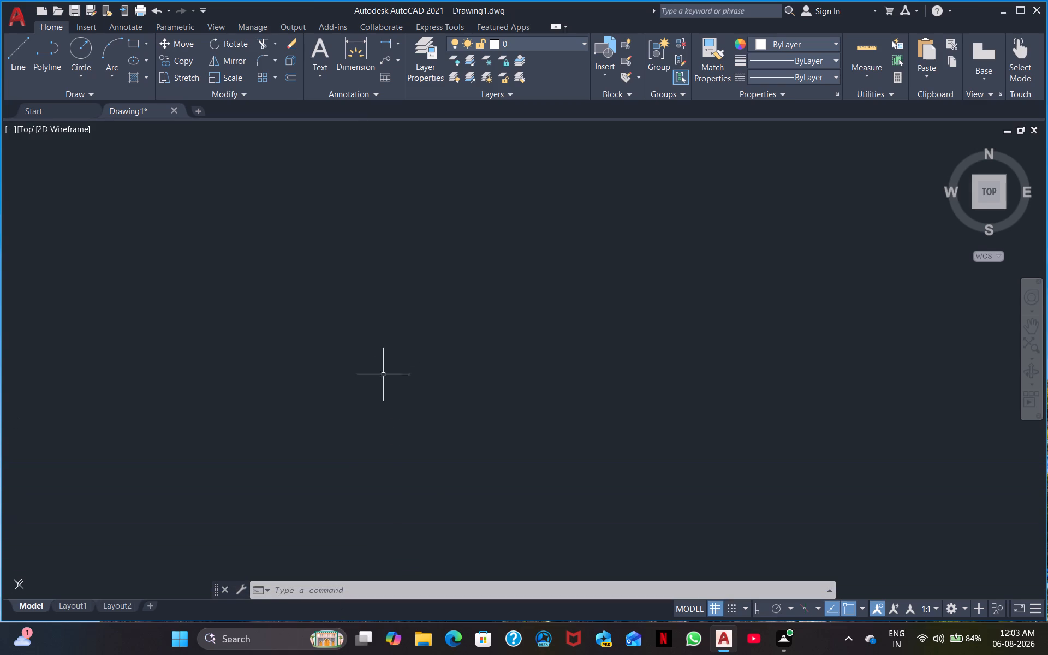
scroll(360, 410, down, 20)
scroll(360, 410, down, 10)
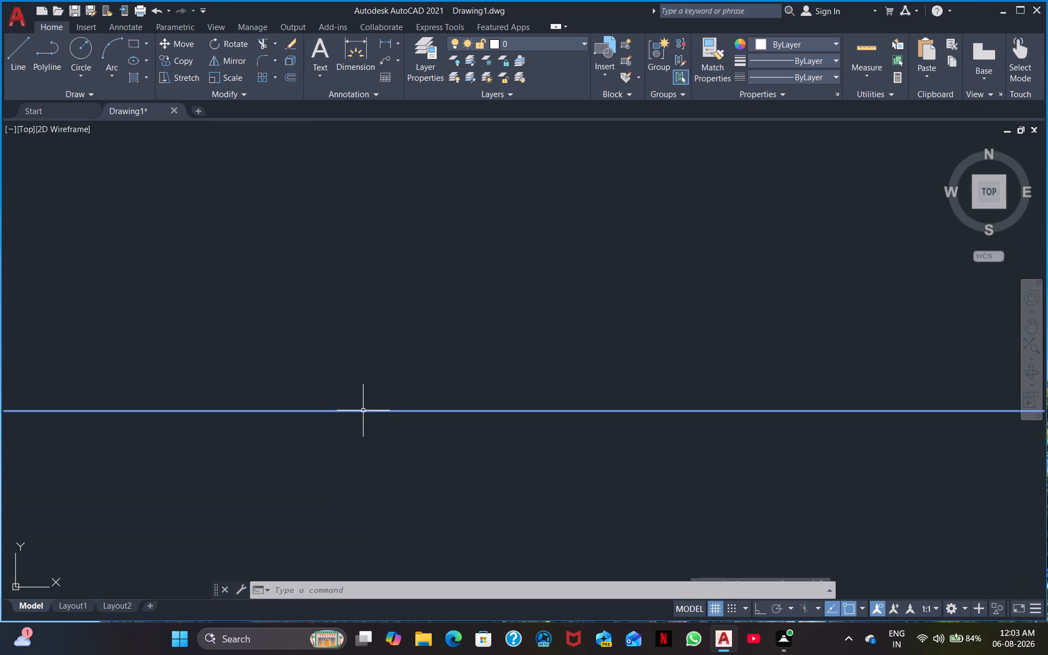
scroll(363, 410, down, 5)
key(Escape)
Erase the existing horizontal construction line from the drawing.
drag(455, 473, 357, 426)
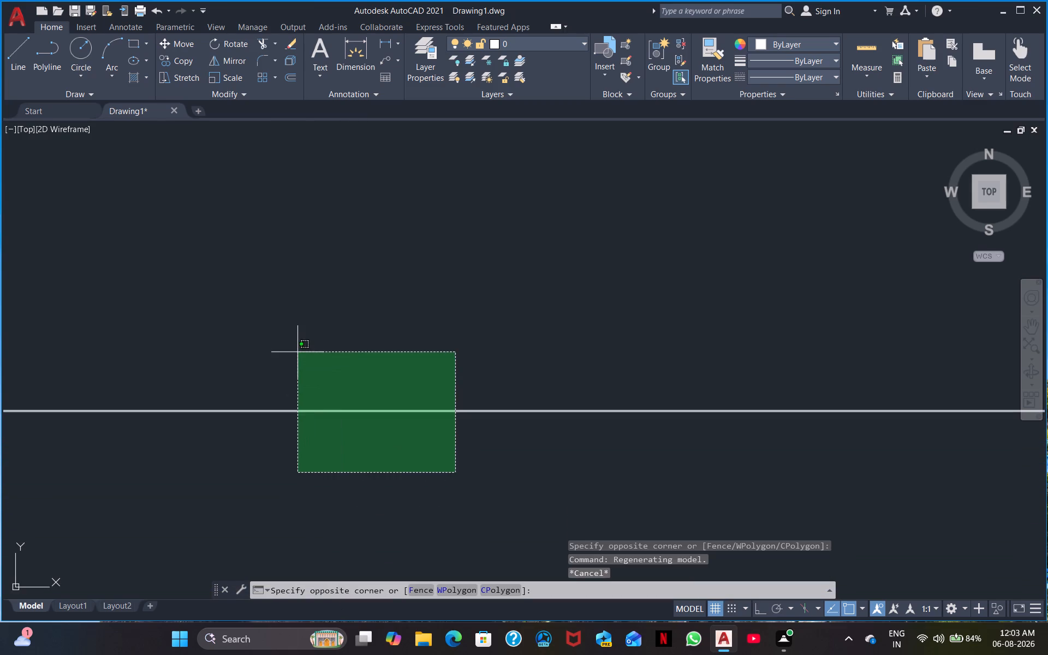
click(297, 352)
right_click(297, 352)
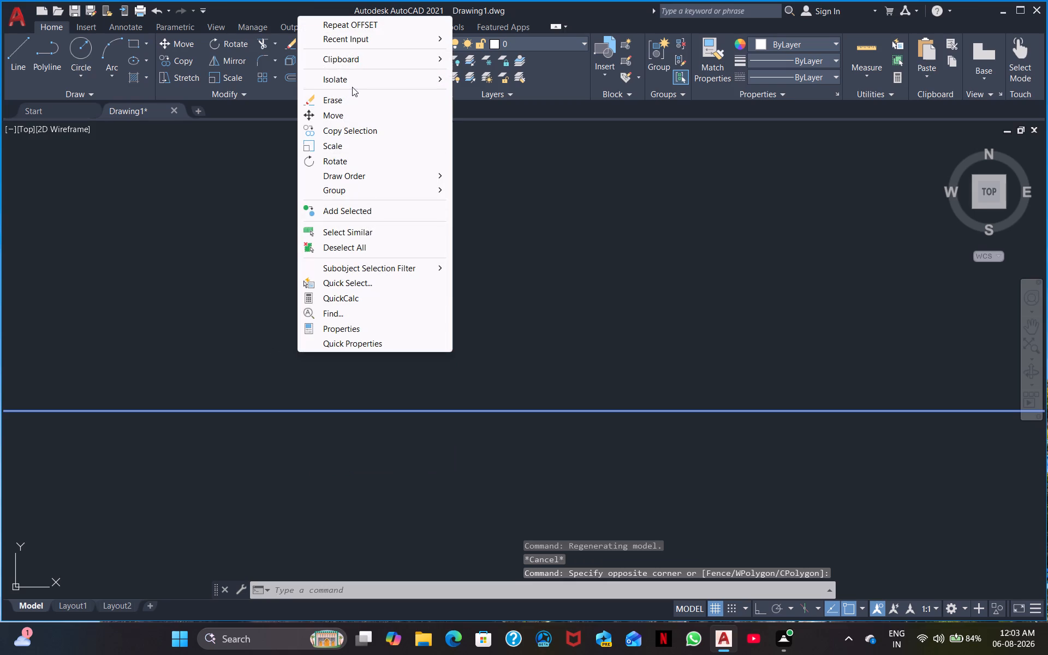
click(351, 95)
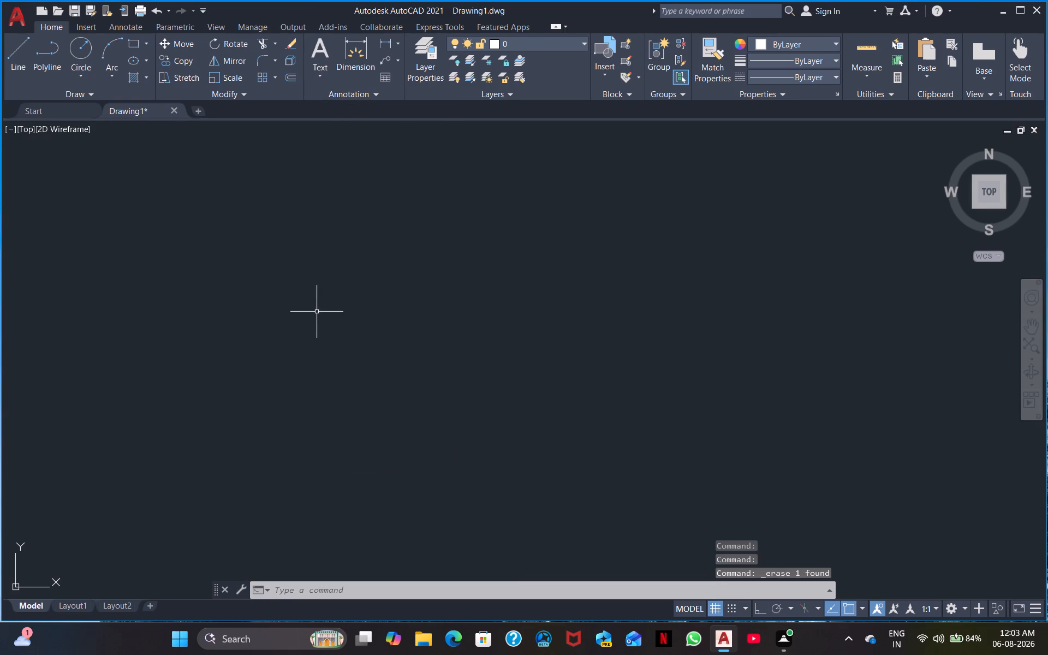
Draw two horizontal construction lines across the empty drawing, the second a short distance above the first.
text(XL)
key(space)
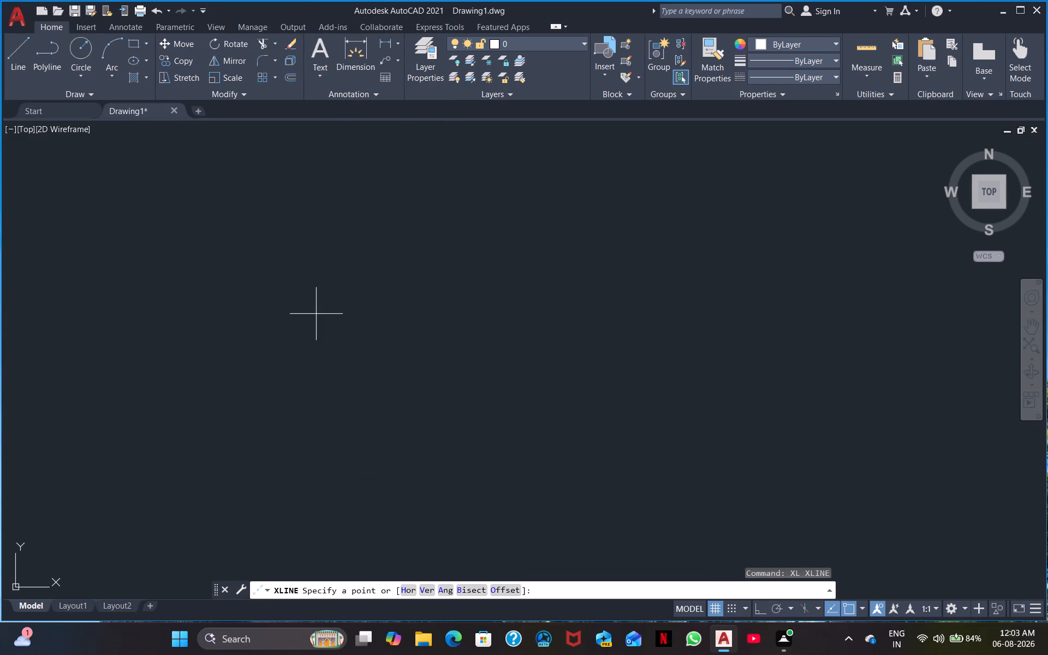
click(404, 589)
click(367, 509)
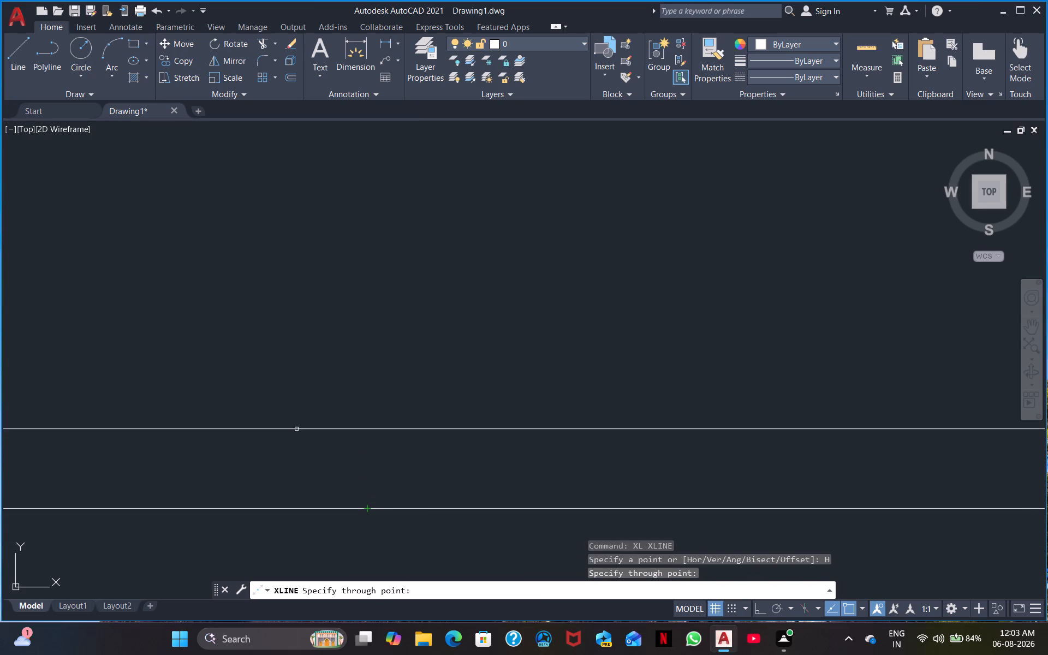
click(386, 432)
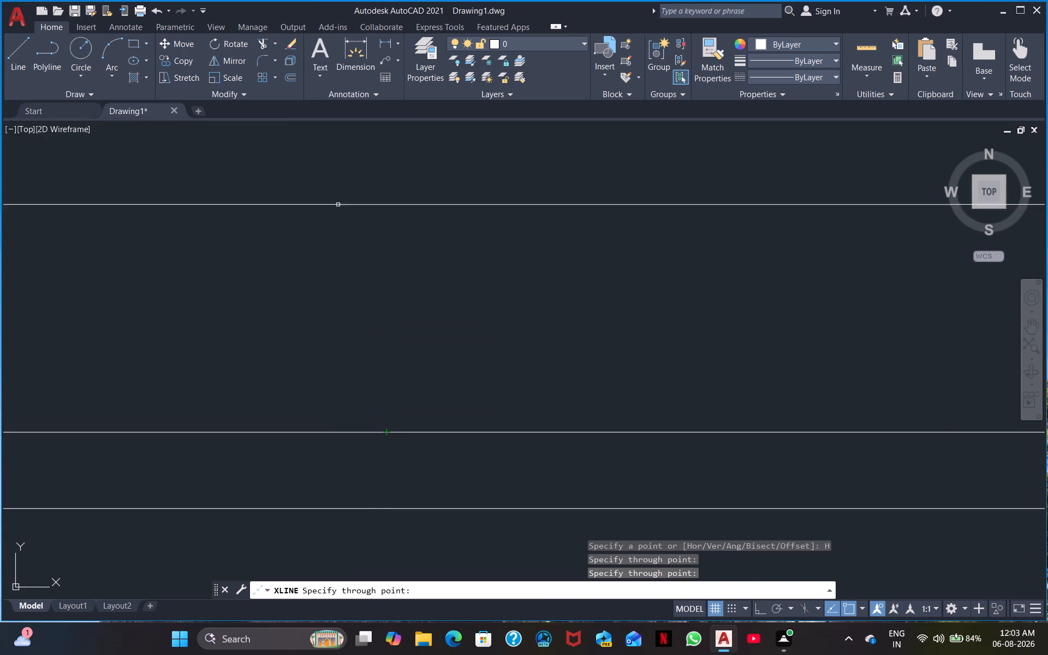
key(Escape)
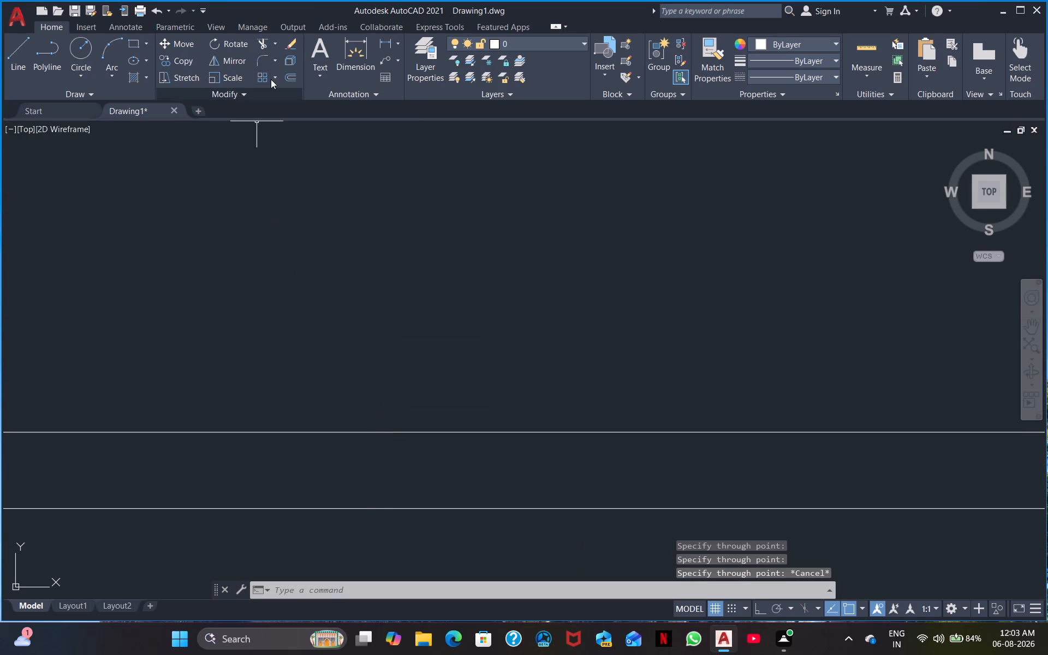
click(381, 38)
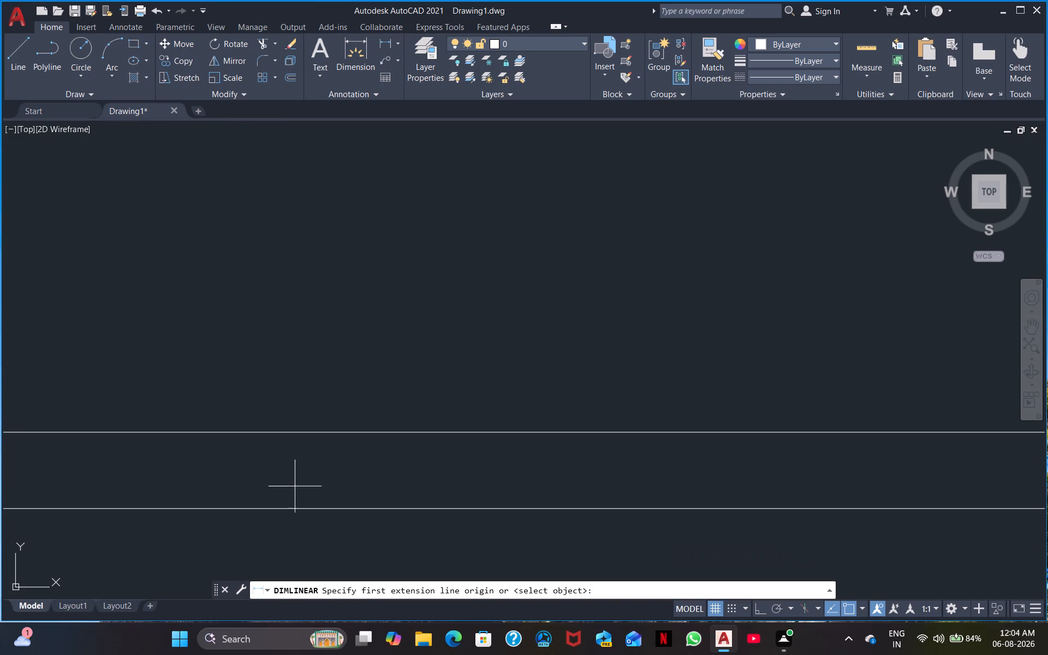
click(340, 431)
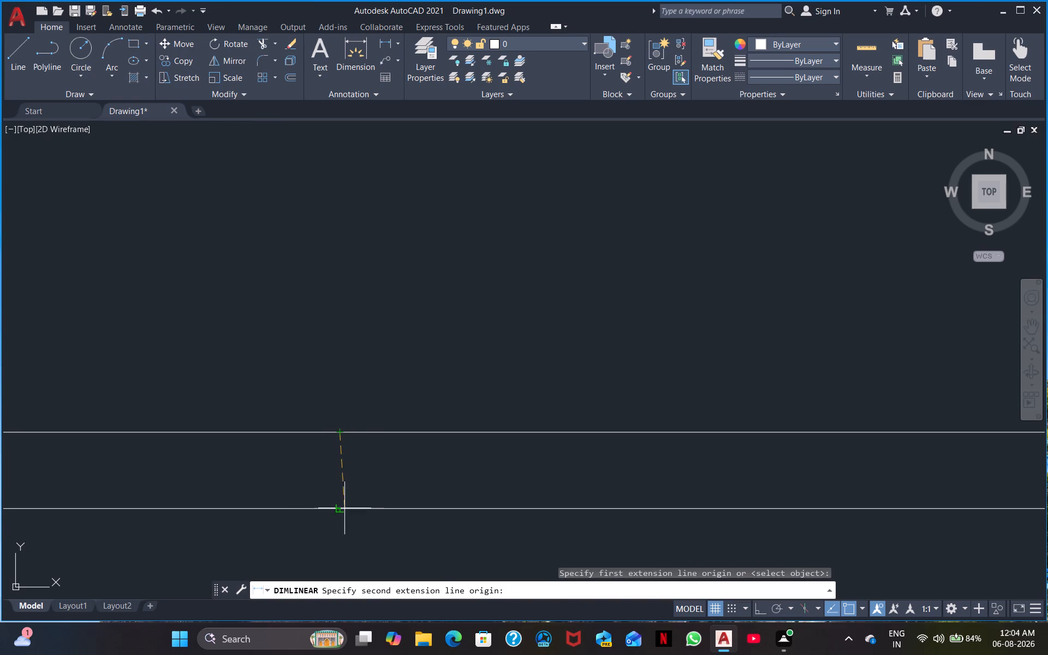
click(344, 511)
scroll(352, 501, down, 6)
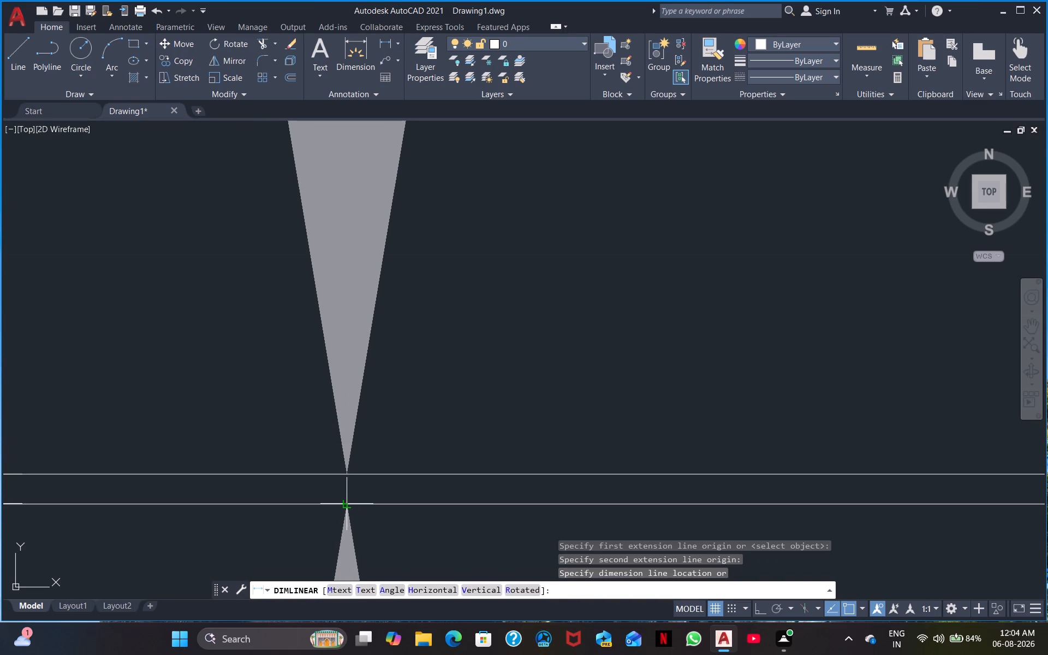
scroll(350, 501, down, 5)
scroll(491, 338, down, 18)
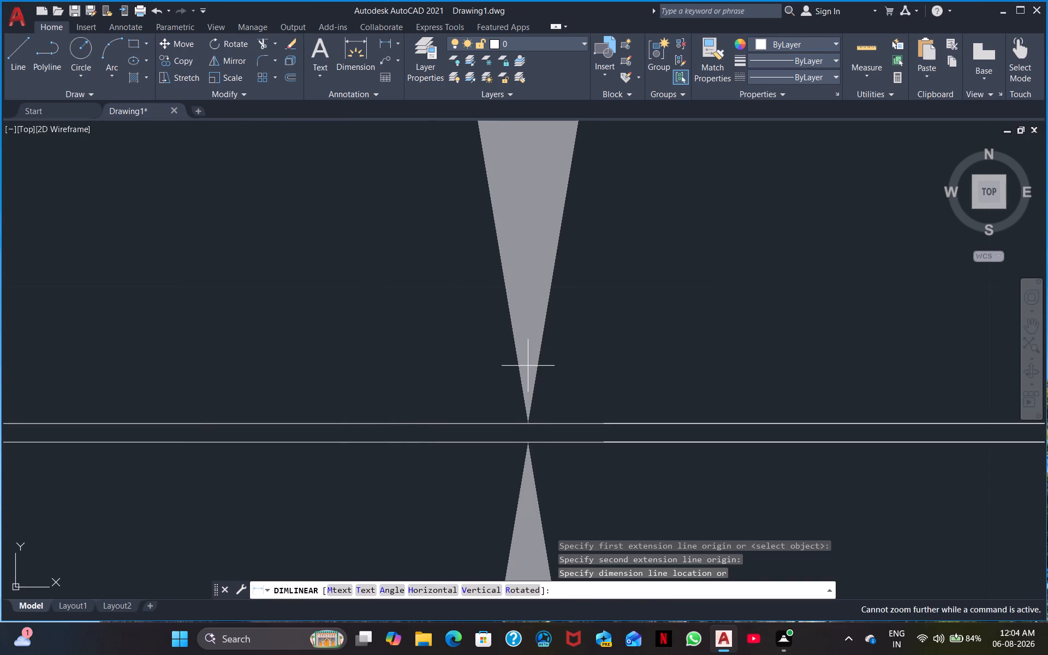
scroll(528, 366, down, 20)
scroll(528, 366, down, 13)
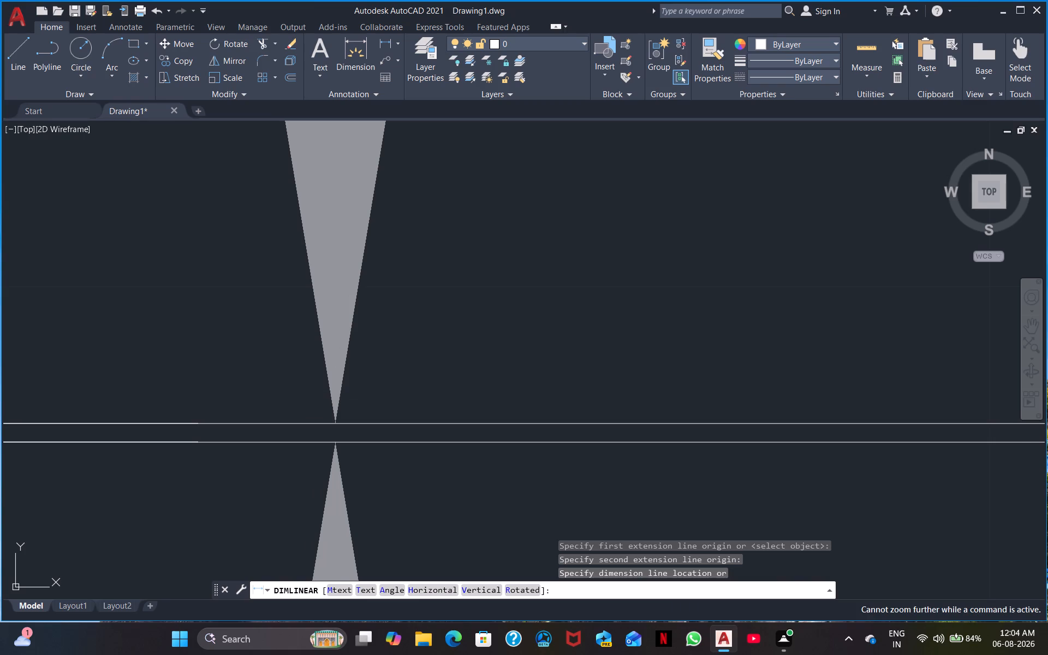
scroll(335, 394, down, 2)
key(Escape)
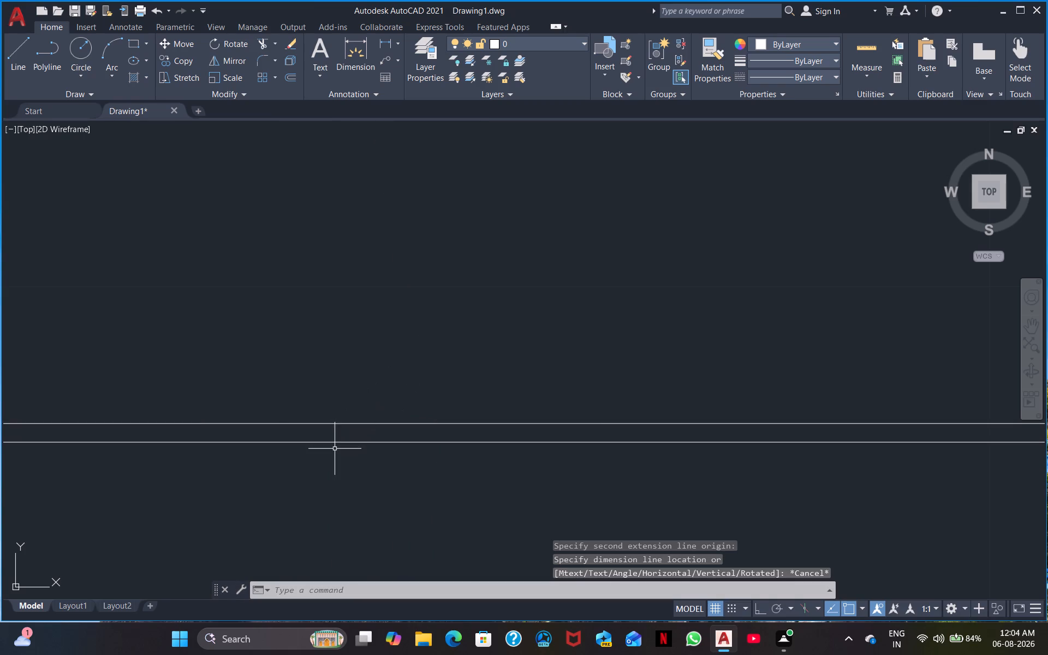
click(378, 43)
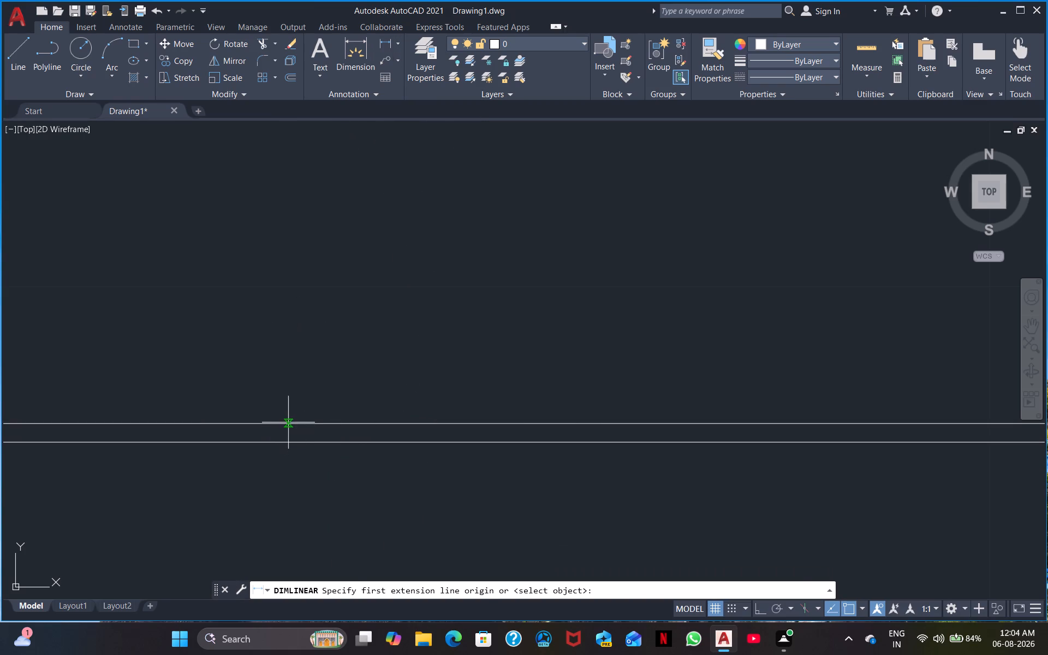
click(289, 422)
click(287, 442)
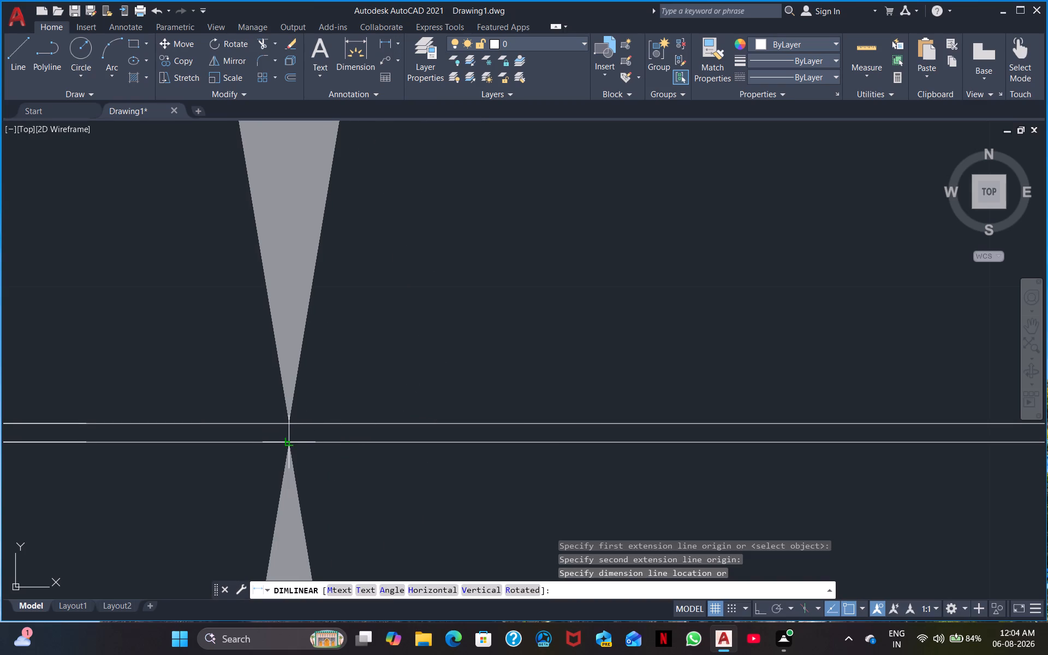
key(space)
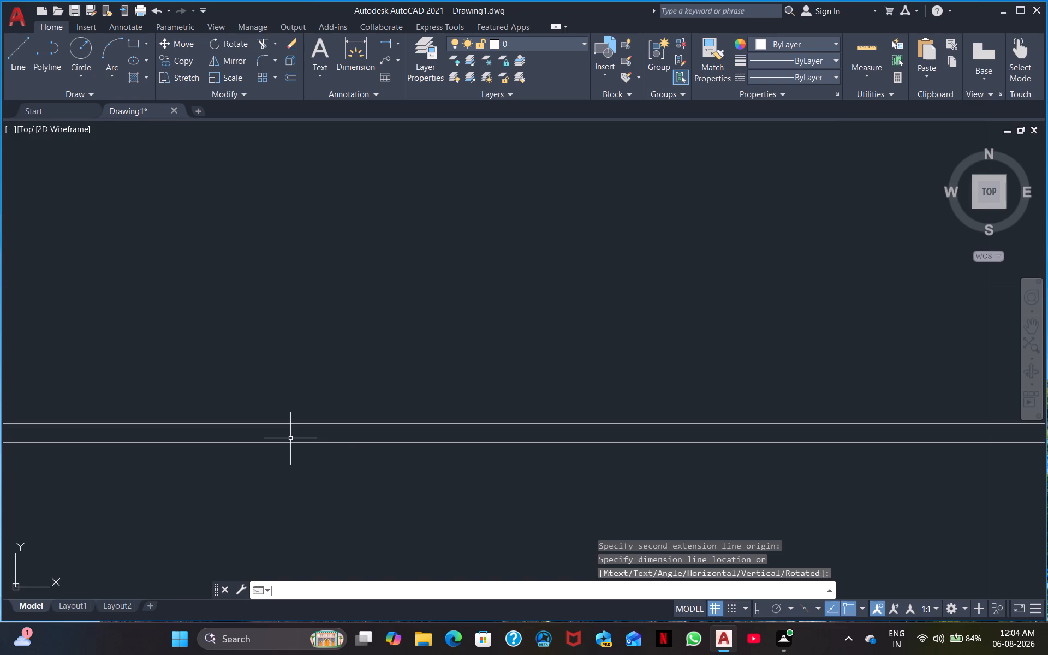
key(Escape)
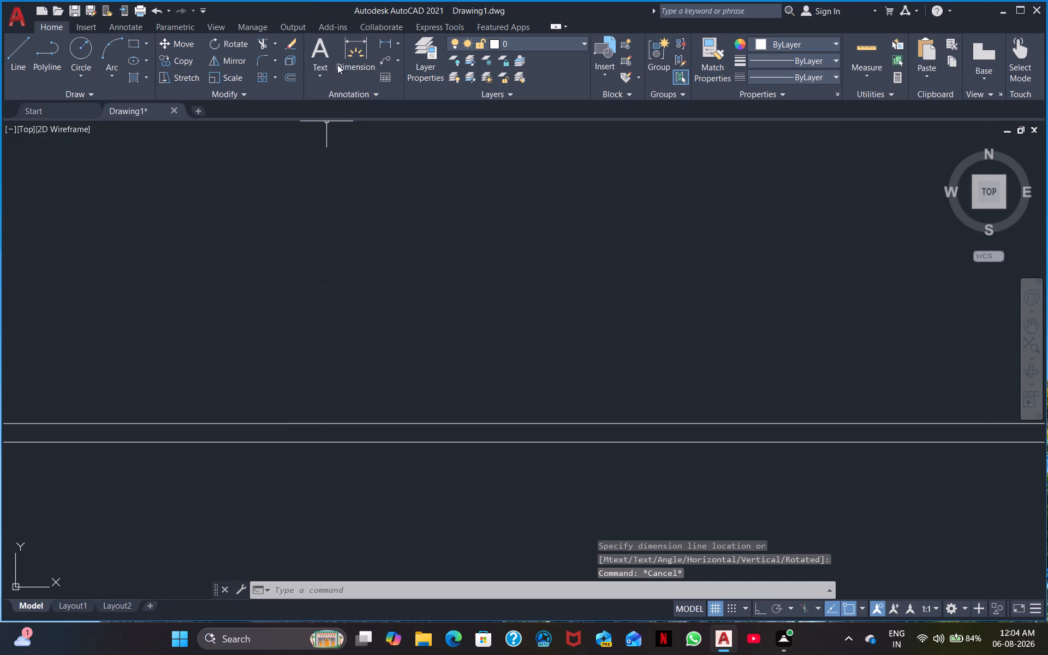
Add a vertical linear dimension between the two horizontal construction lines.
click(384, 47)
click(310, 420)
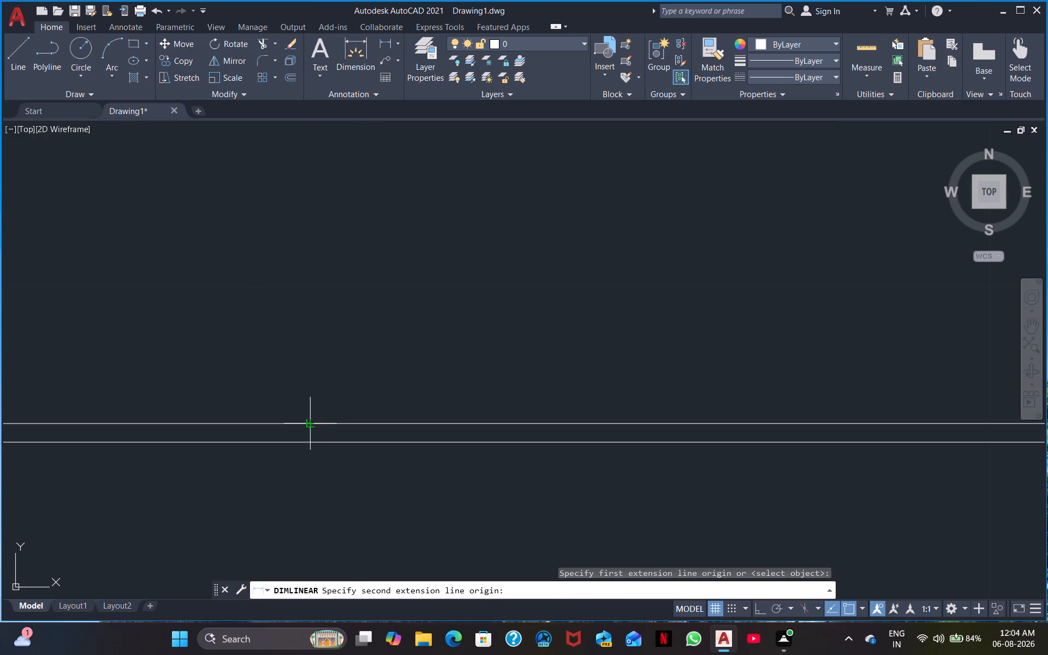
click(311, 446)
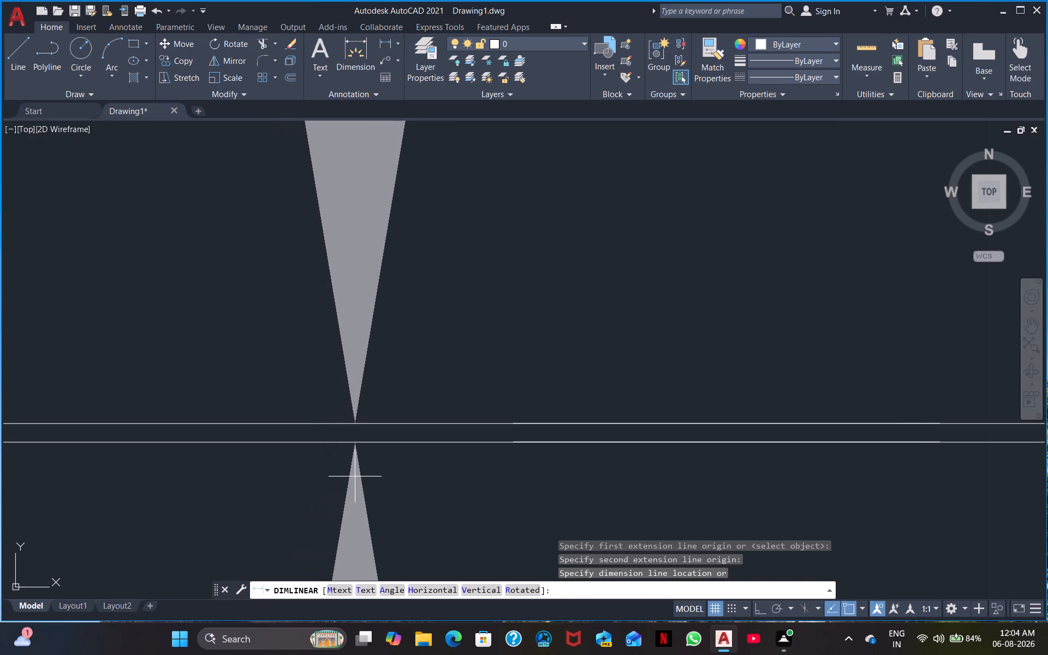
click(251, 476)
Examine the placed dimension's text and arrowheads relative to the two construction lines.
scroll(283, 468, down, 4)
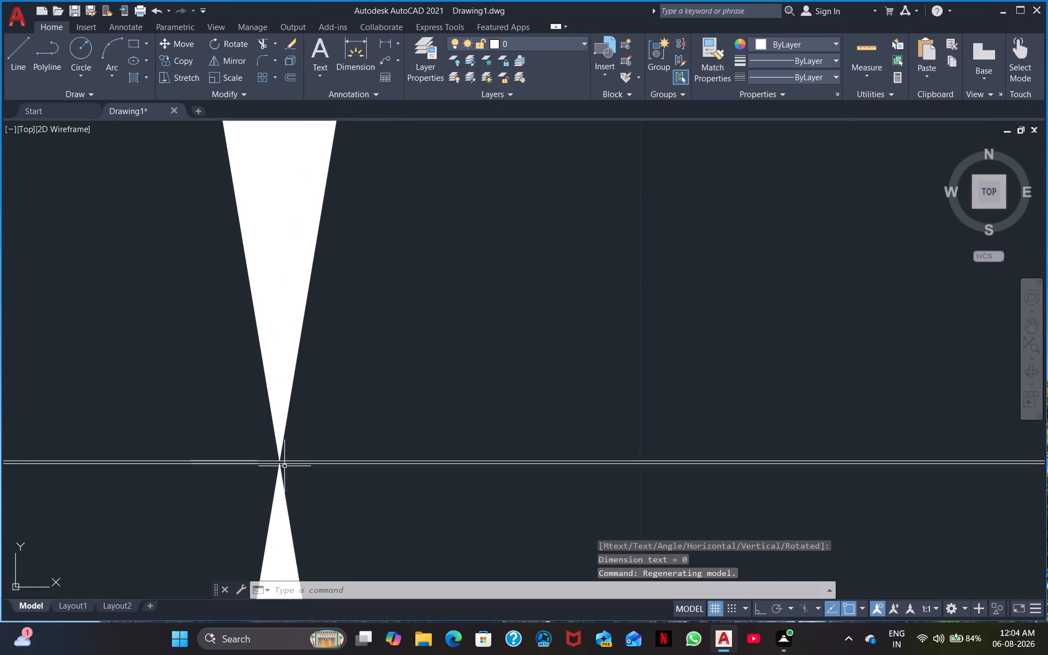
scroll(284, 466, down, 16)
scroll(360, 438, up, 3)
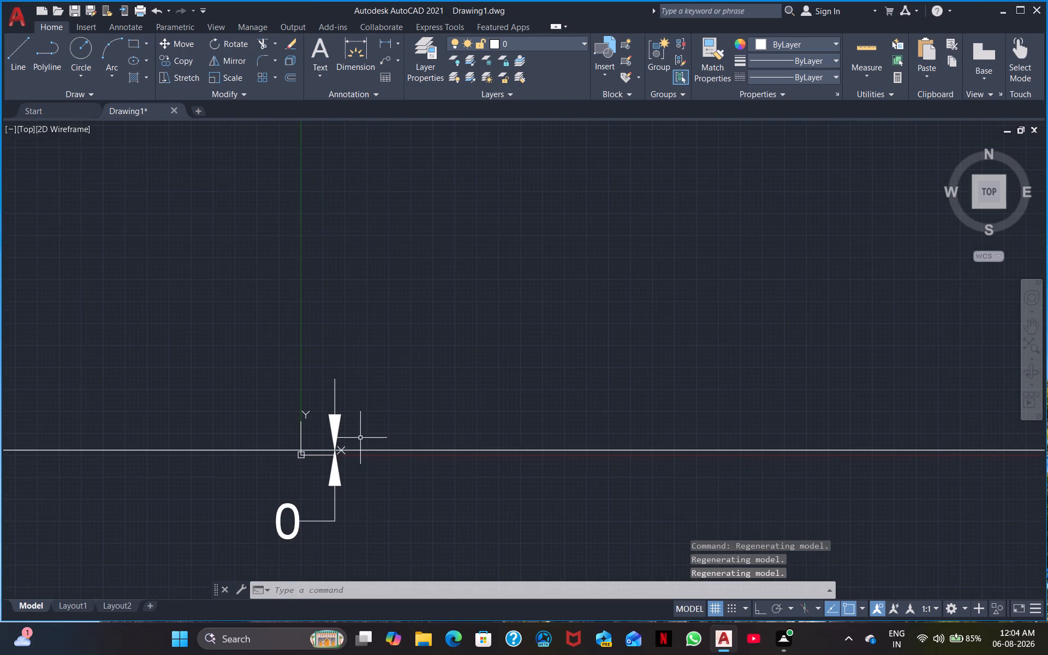
scroll(360, 438, up, 3)
scroll(360, 438, down, 3)
middle_click(360, 438)
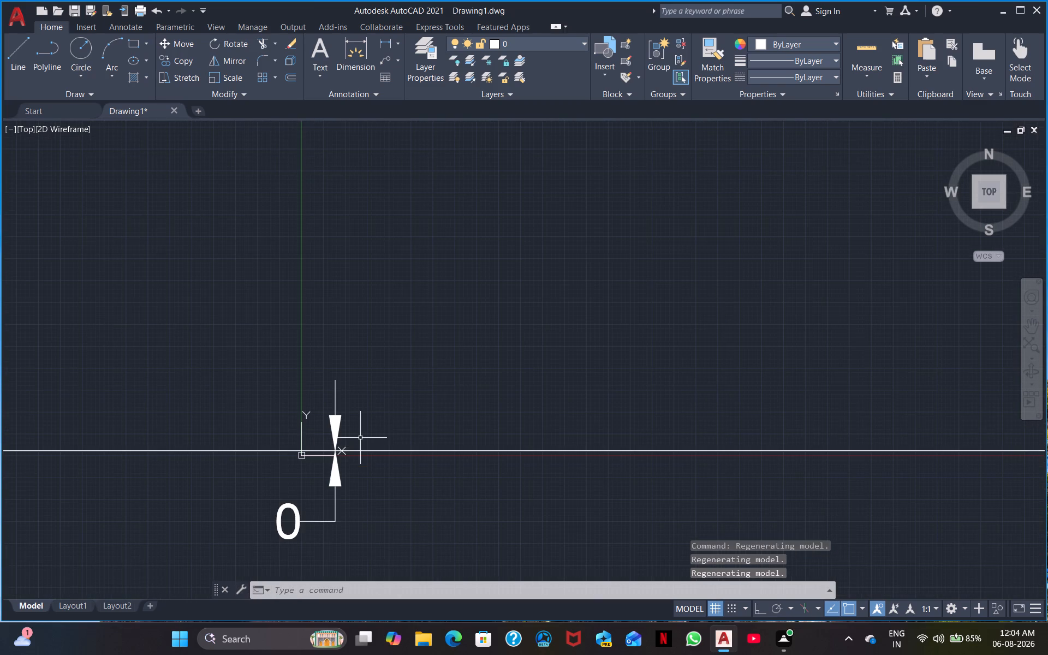
scroll(360, 438, up, 3)
scroll(330, 482, up, 2)
middle_drag(330, 482, 390, 436)
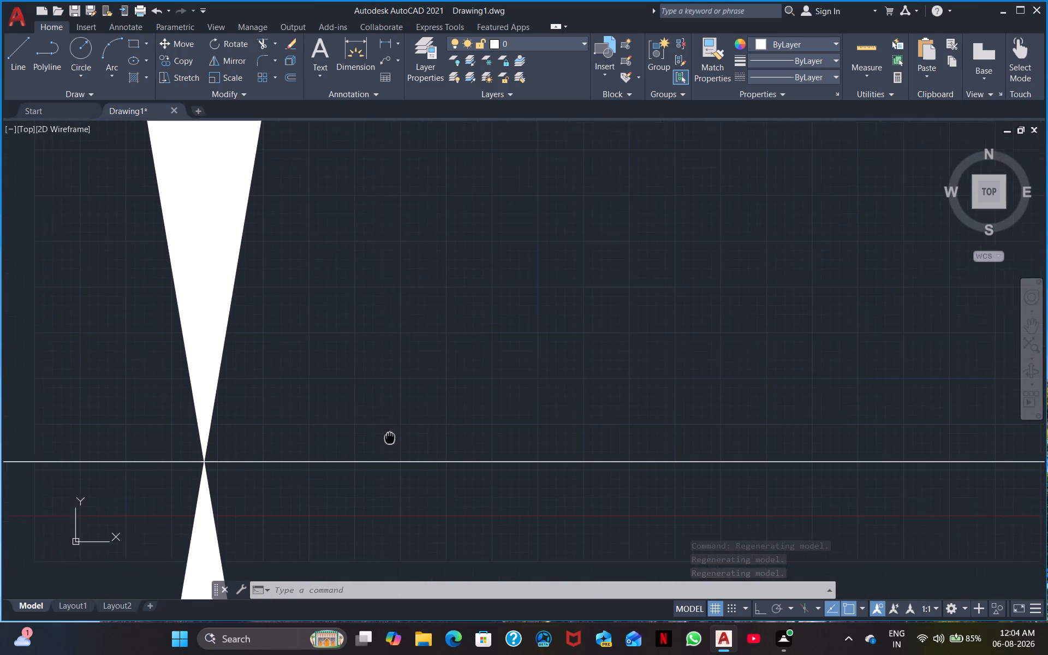
middle_drag(390, 436, 396, 431)
scroll(368, 437, up, 3)
middle_drag(196, 478, 629, 362)
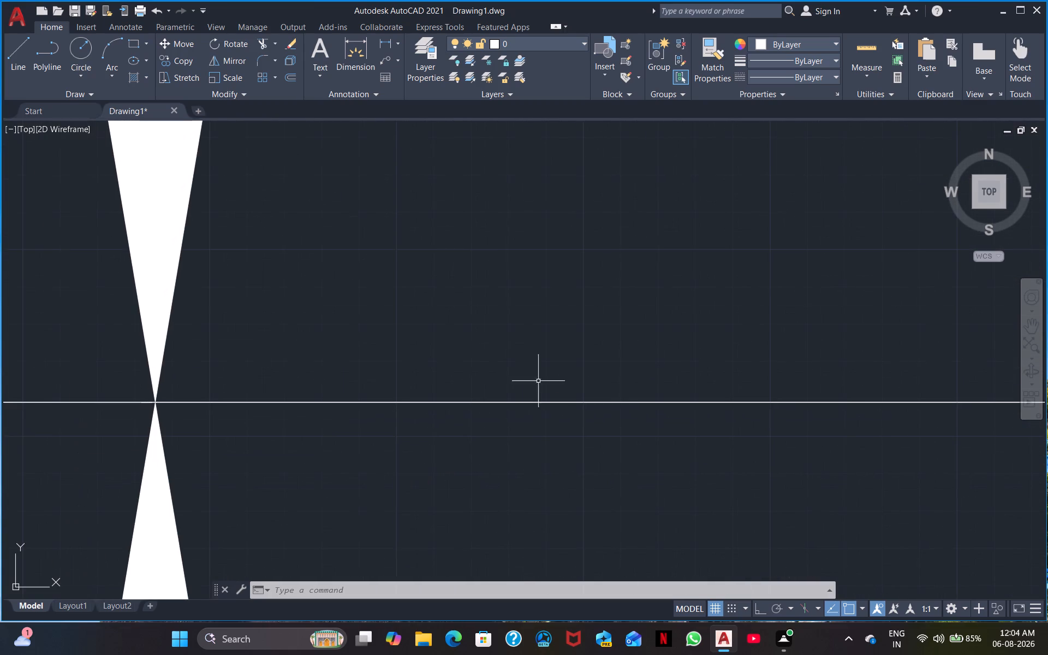
scroll(343, 387, down, 2)
key(Escape)
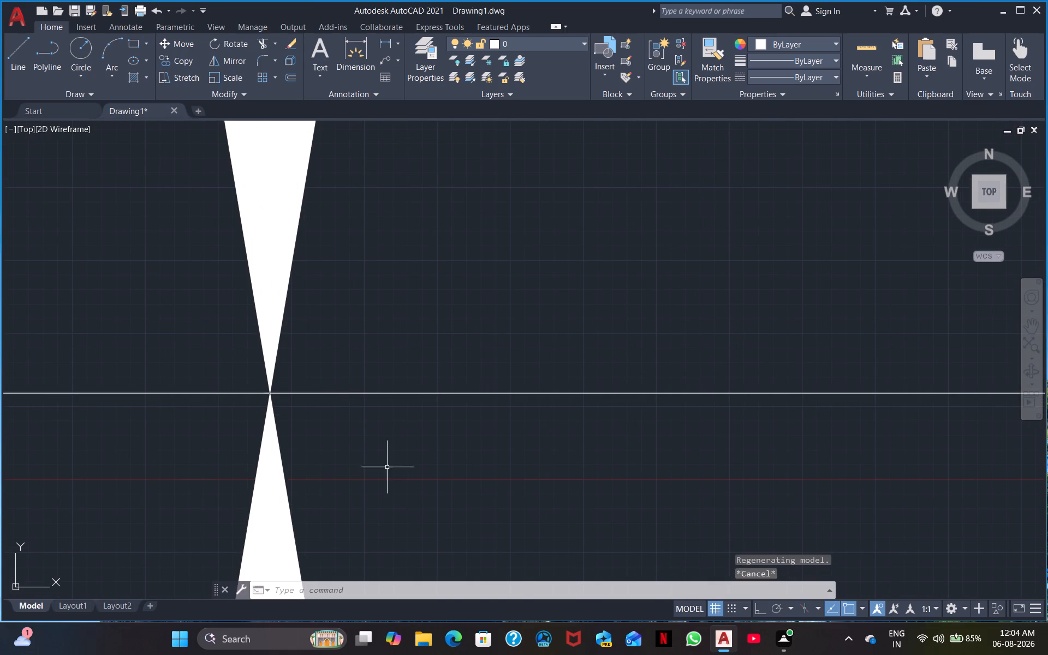
Erase both horizontal construction lines together with the dimension between them.
click(385, 474)
click(80, 346)
right_click(80, 346)
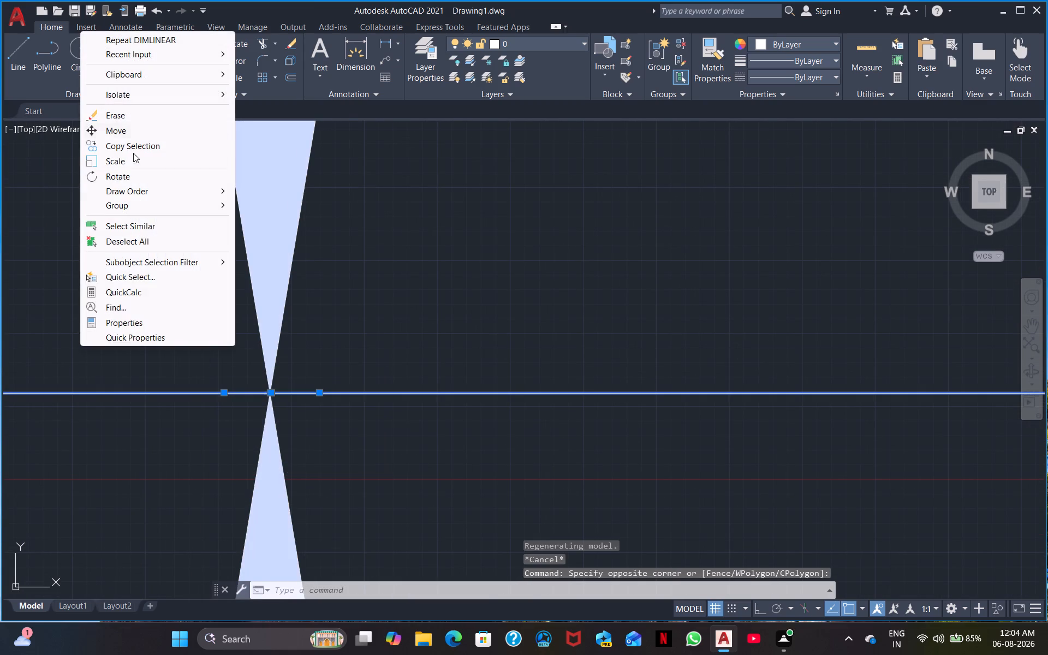
click(136, 115)
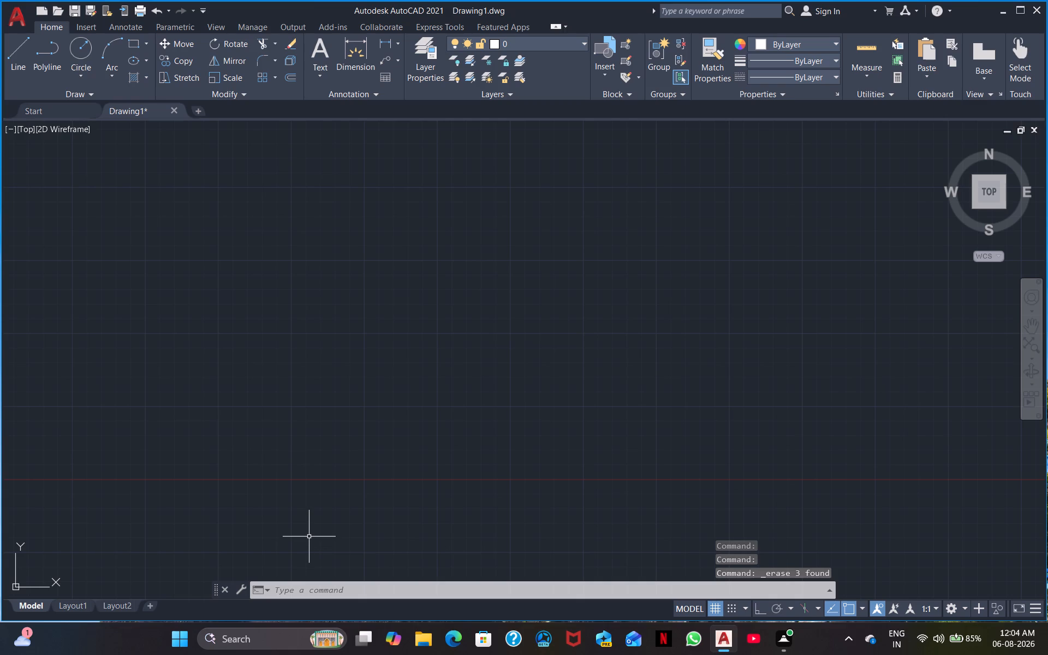
Draw a single horizontal construction line across the empty drawing with the XLINE Hor option.
key(x)
text(L)
key(space)
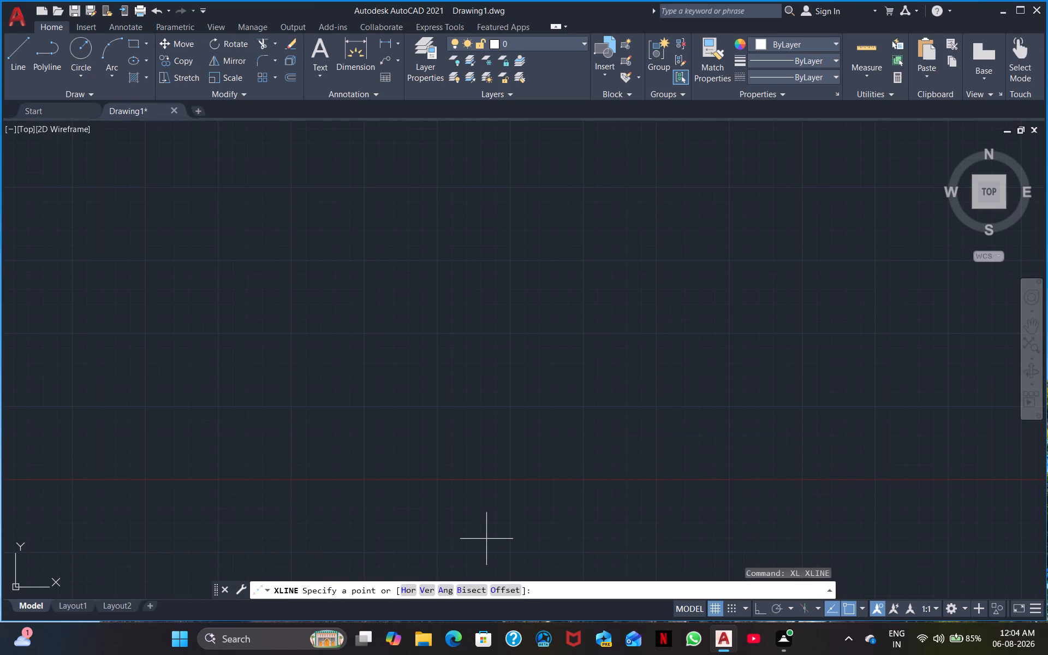
click(411, 585)
click(361, 409)
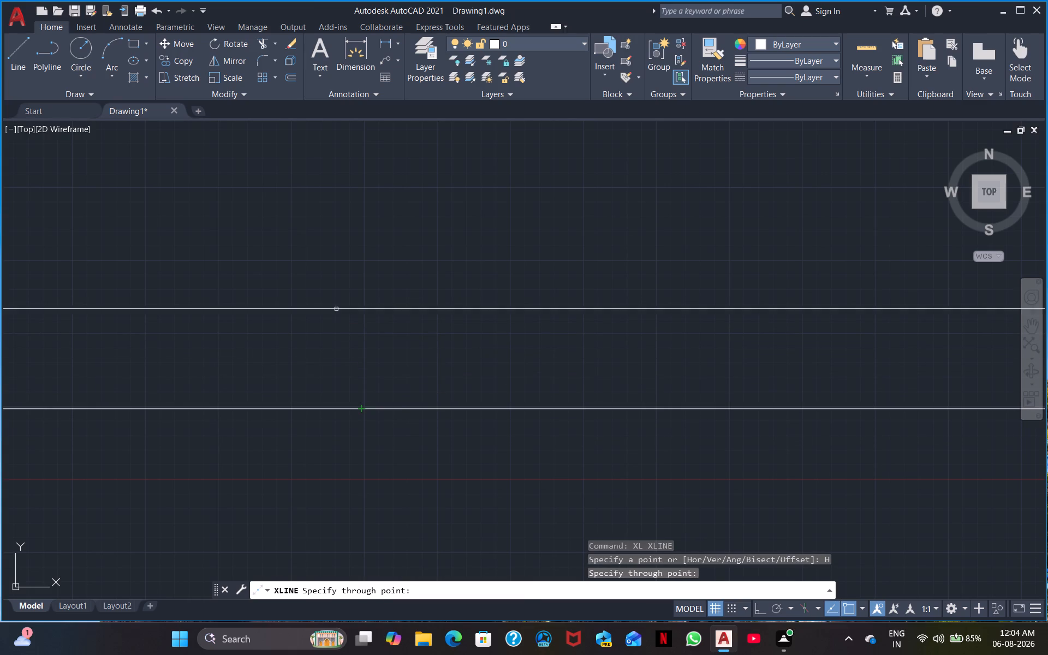
scroll(372, 271, down, 1)
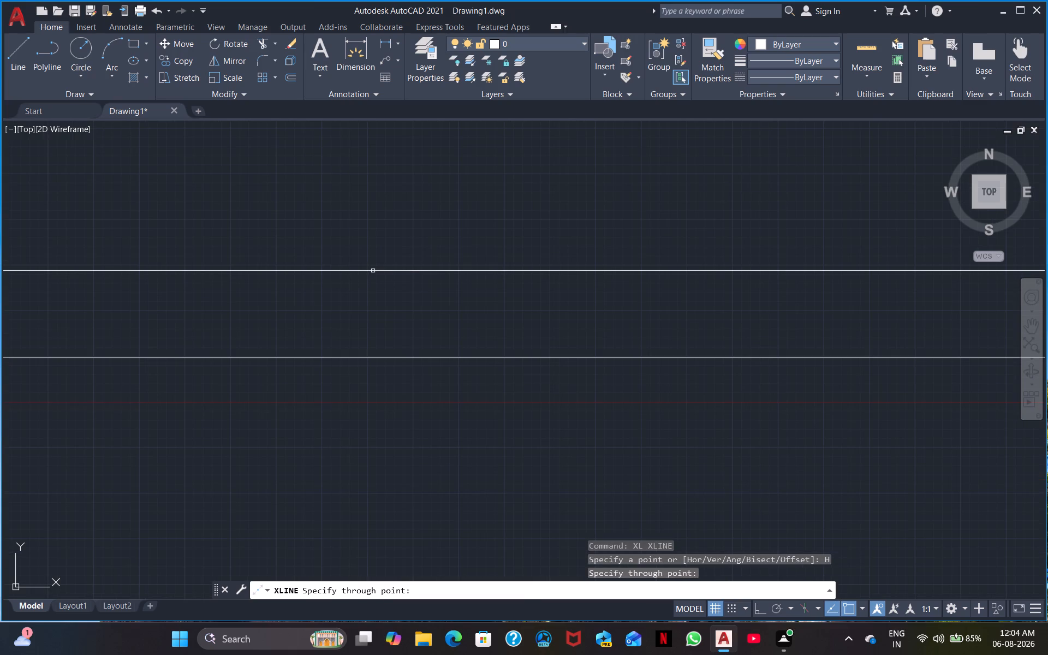
key(Escape)
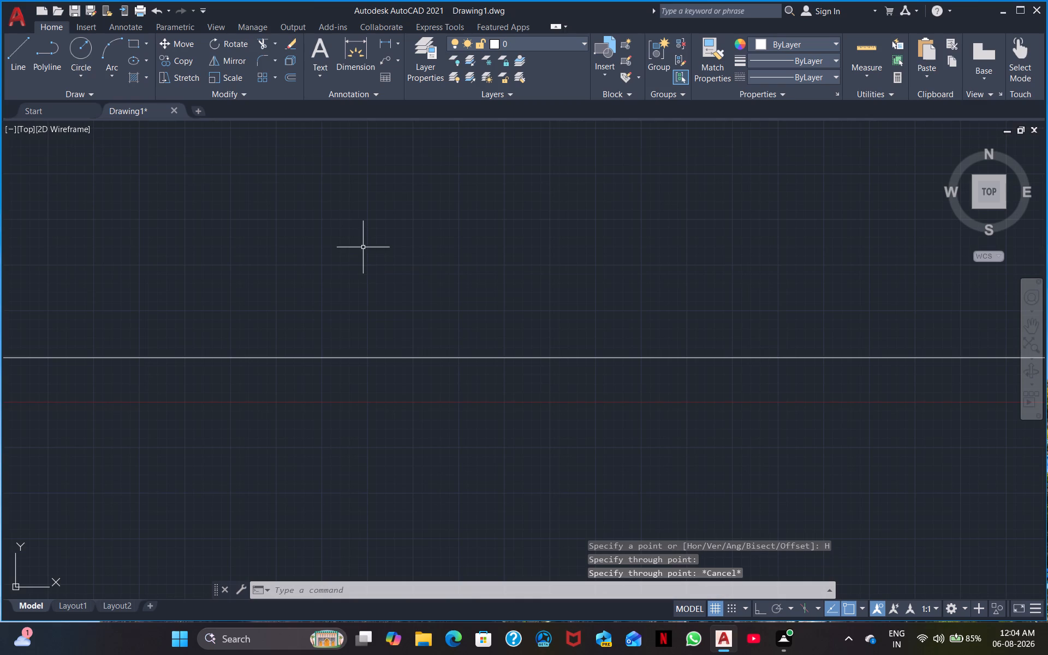
Offset the horizontal construction line upward by a distance of 100.
text(O)
key(space)
text(100)
key(Return)
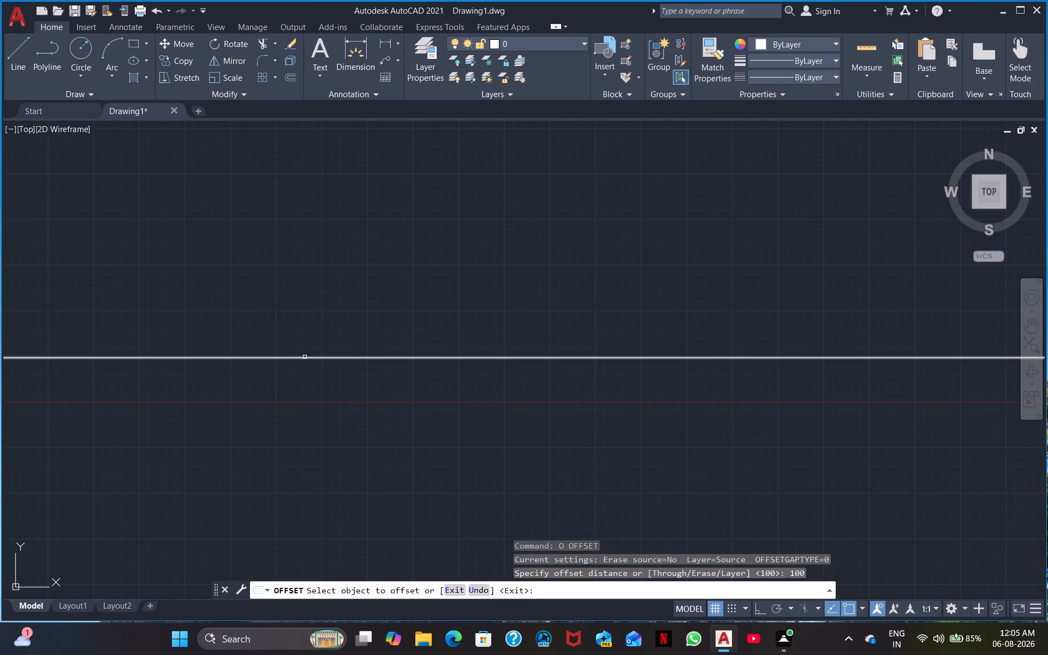
click(305, 357)
scroll(326, 317, down, 8)
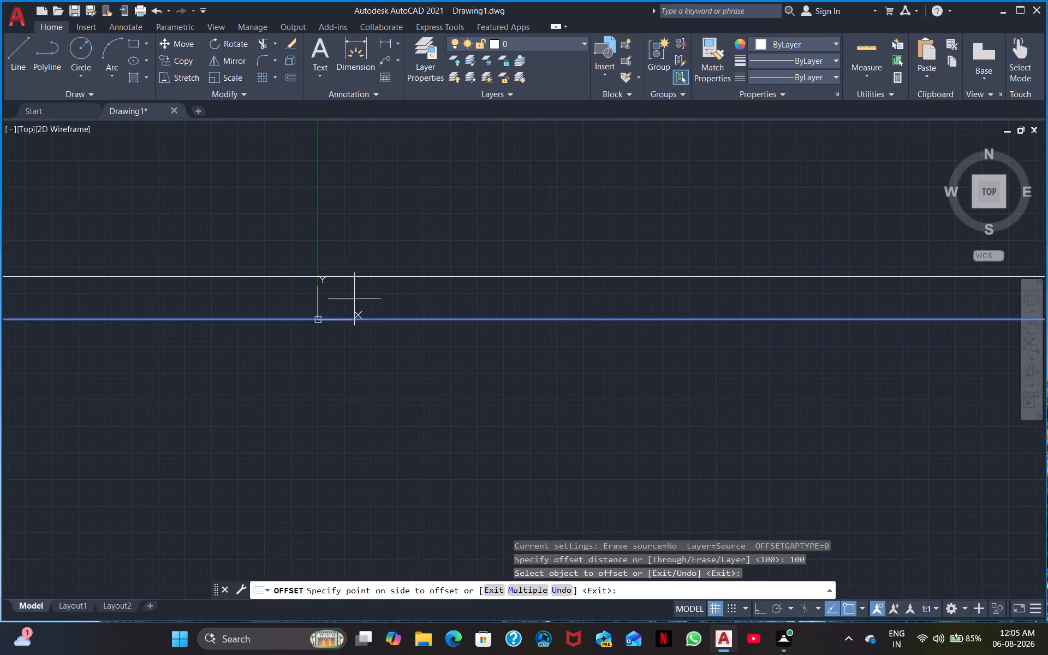
scroll(354, 300, down, 3)
middle_drag(380, 350, 343, 327)
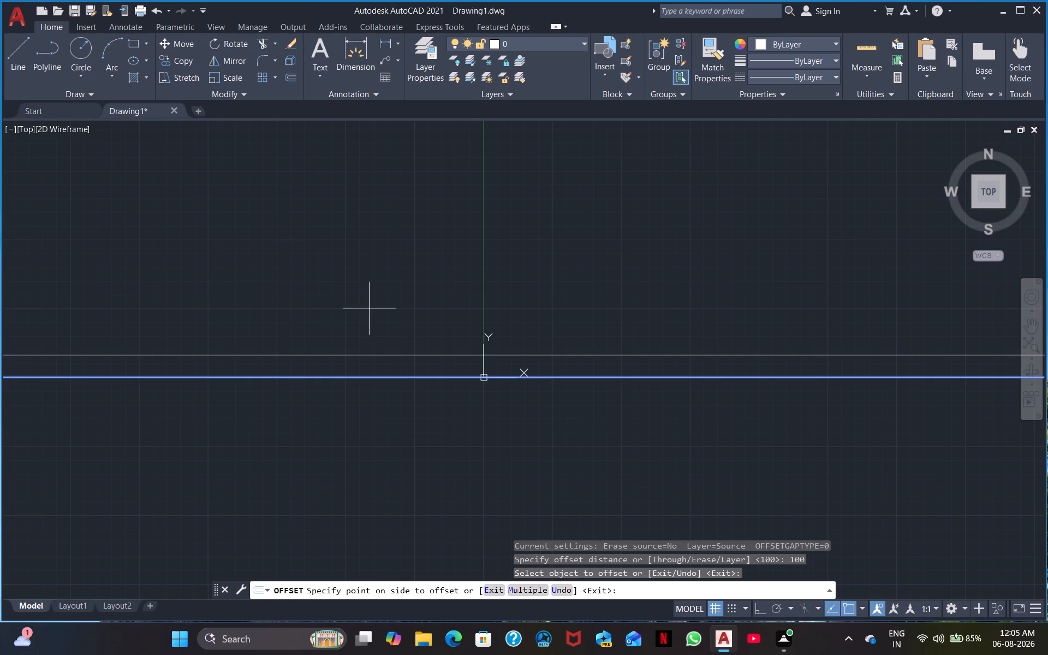
click(391, 317)
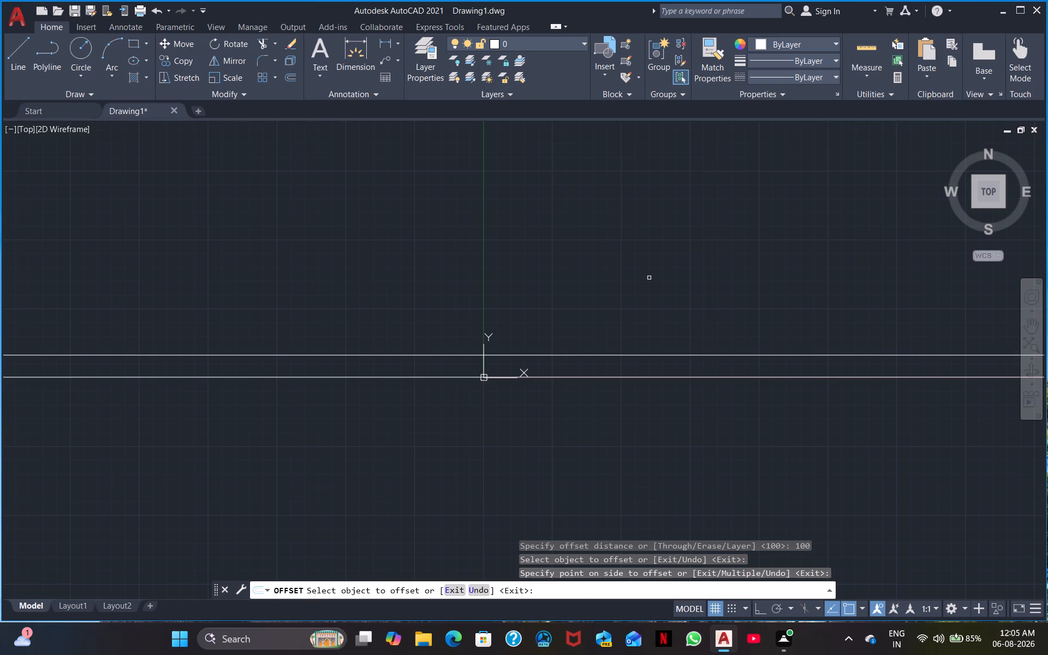
middle_drag(717, 462, 621, 521)
key(space)
Offset the upper of the two horizontal construction lines upward by a distance of 900.
key(space)
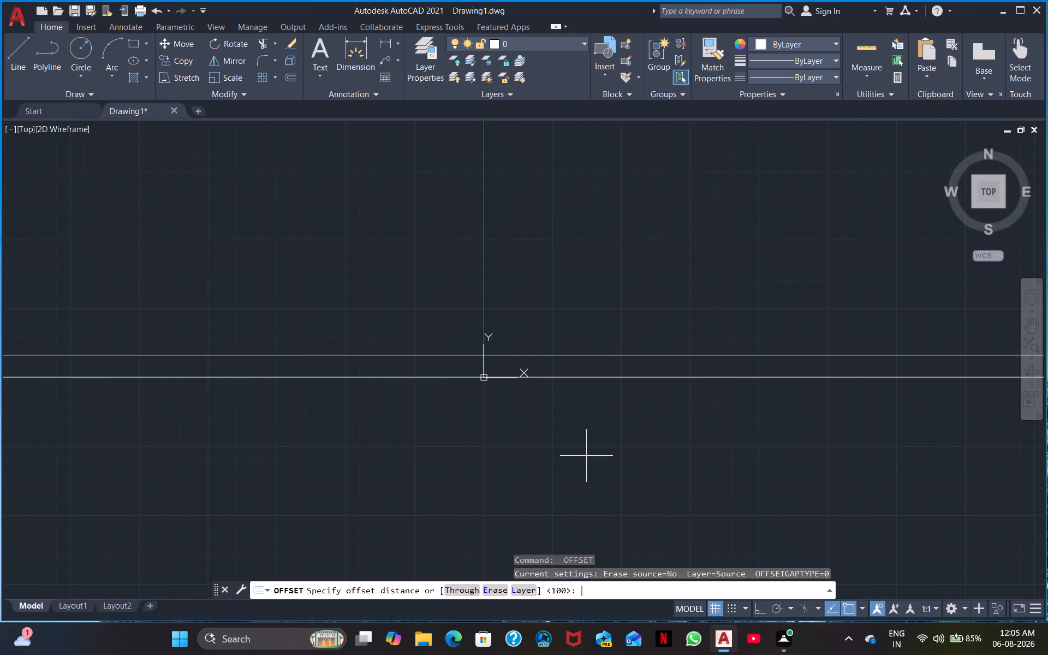
text(900)
key(Return)
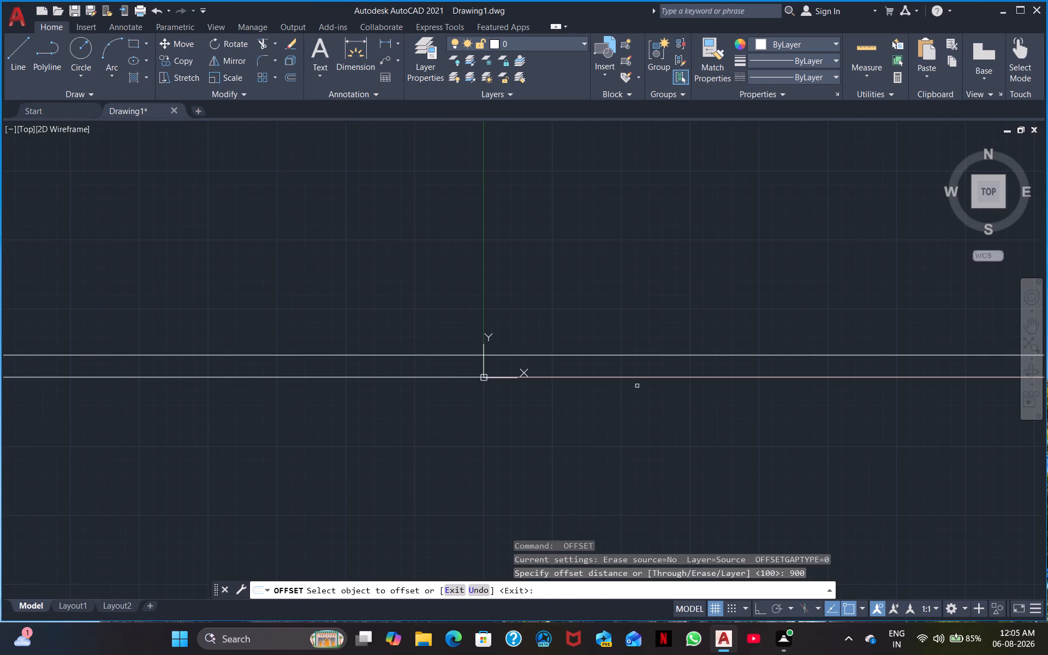
click(647, 355)
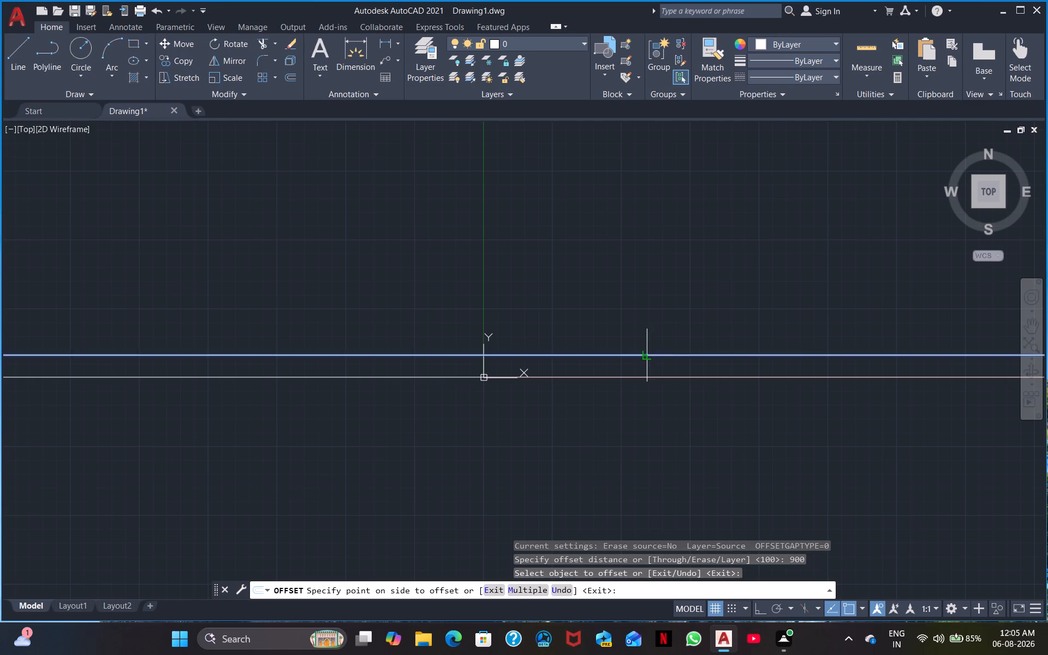
click(664, 242)
middle_drag(776, 266, 602, 344)
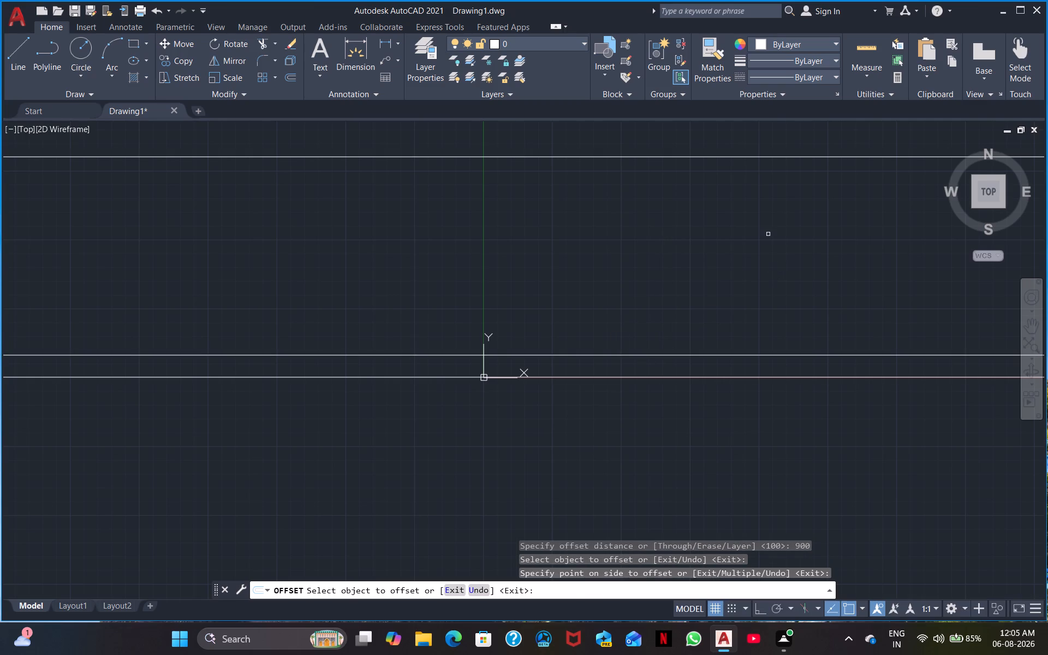
middle_drag(768, 234, 734, 298)
key(Escape)
Offset the topmost horizontal construction line upward by a distance of 600.
middle_drag(829, 220, 759, 381)
scroll(761, 370, up, 1)
scroll(761, 370, down, 1)
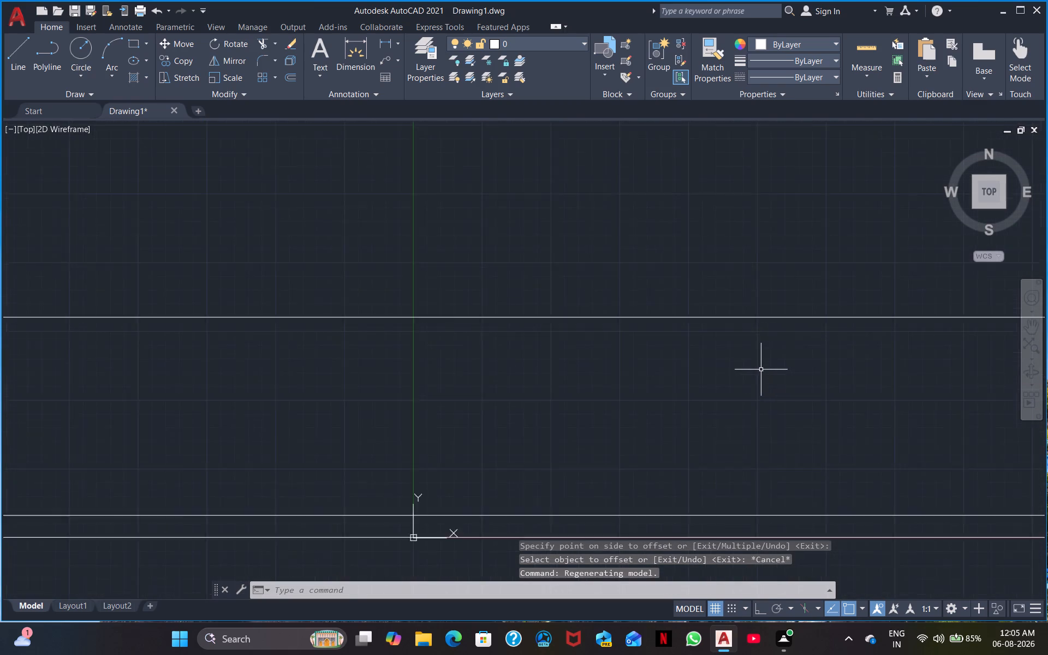
scroll(761, 370, down, 1)
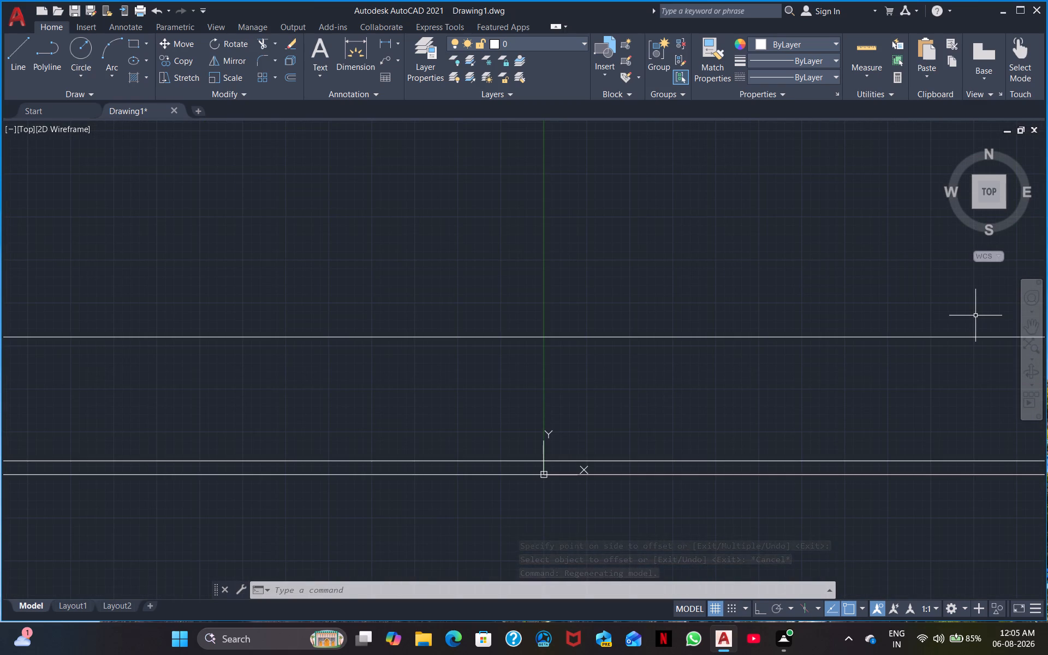
key(space)
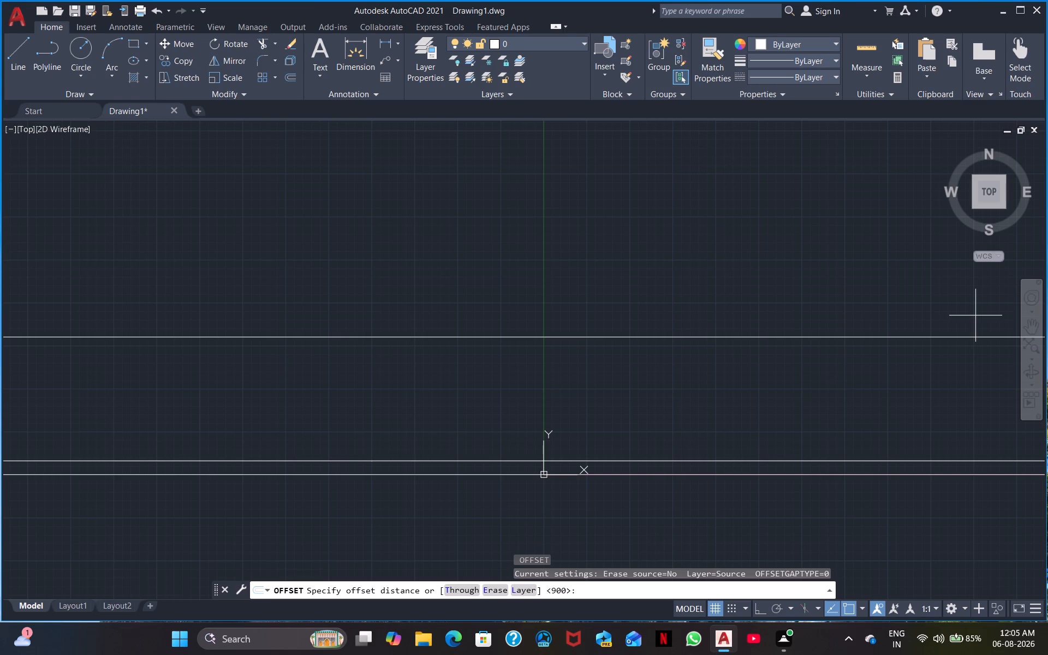
text(600)
key(Return)
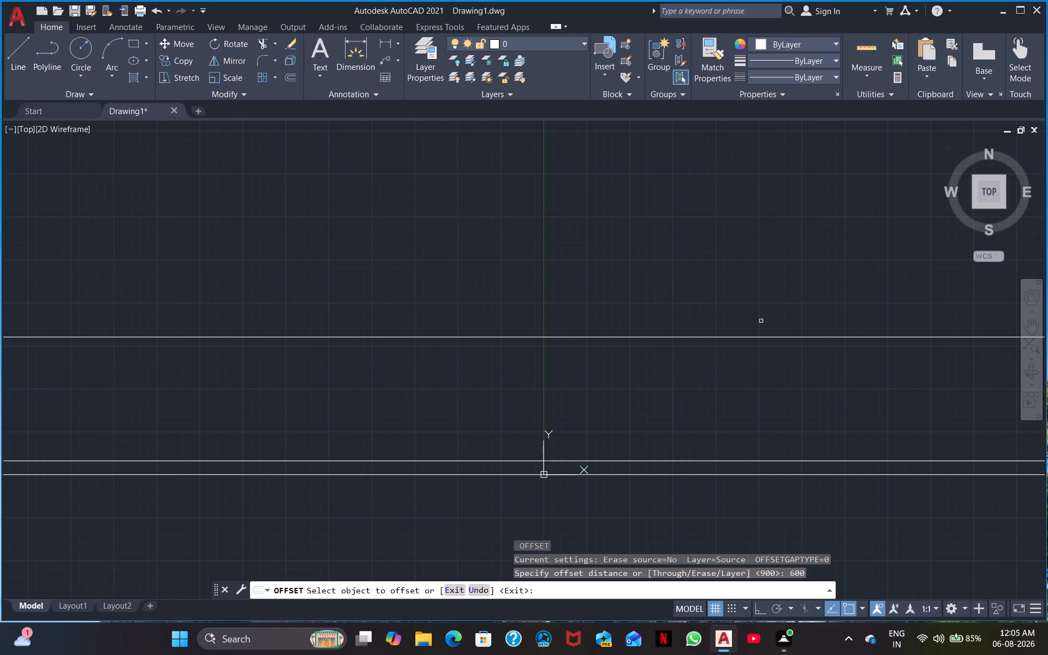
click(759, 338)
click(757, 308)
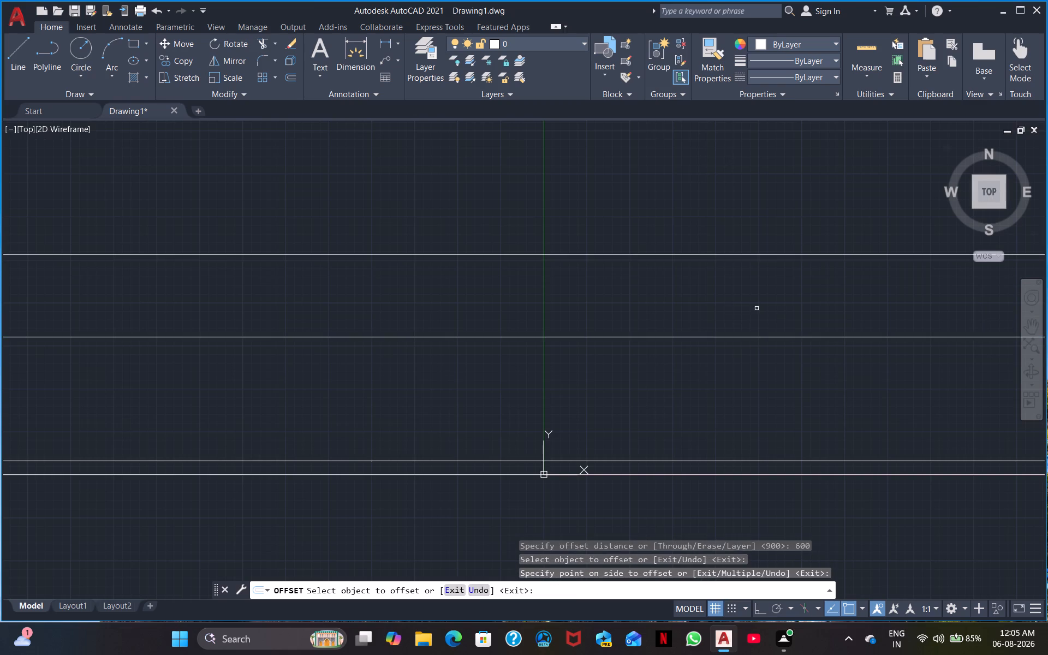
middle_drag(776, 288, 551, 281)
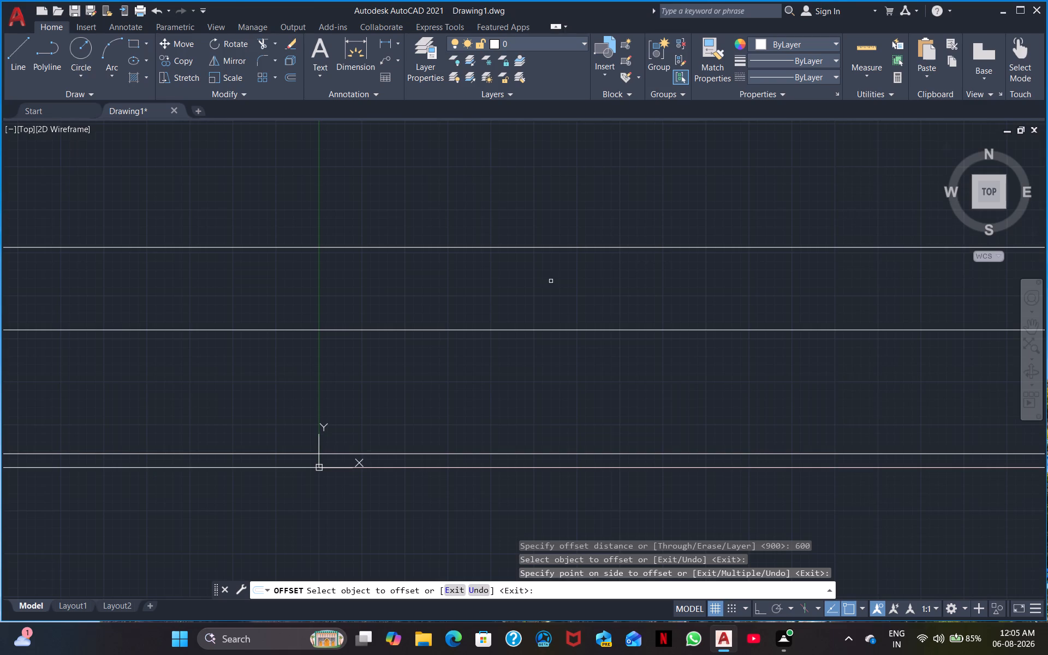
middle_drag(644, 270, 595, 305)
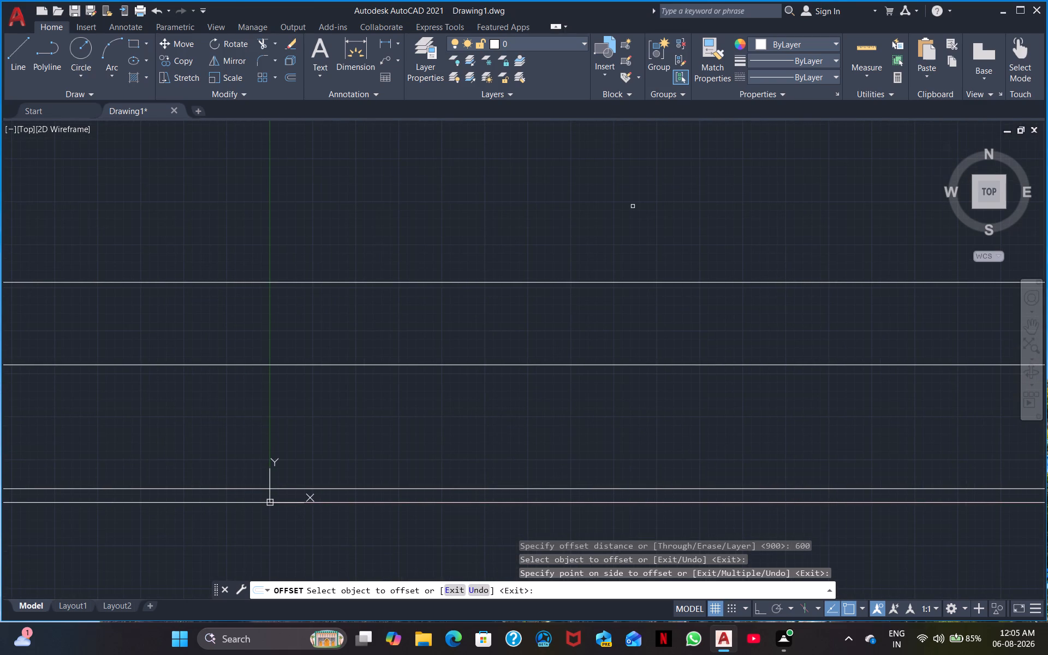
key(space)
Offset the new topmost horizontal construction line upward by a distance of 750.
key(space)
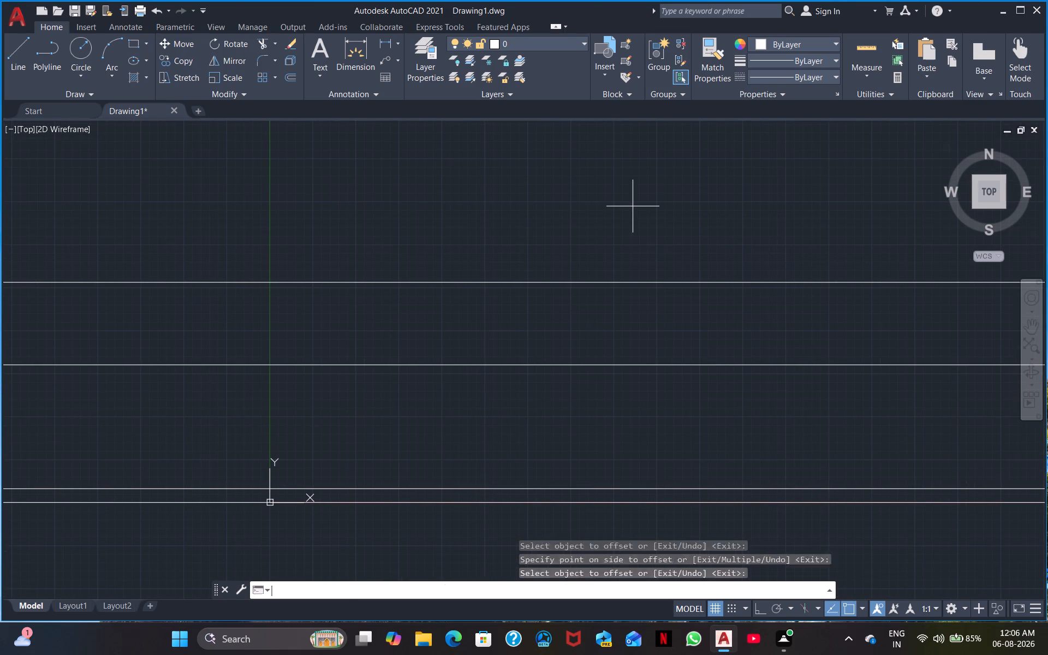
text(750)
key(Return)
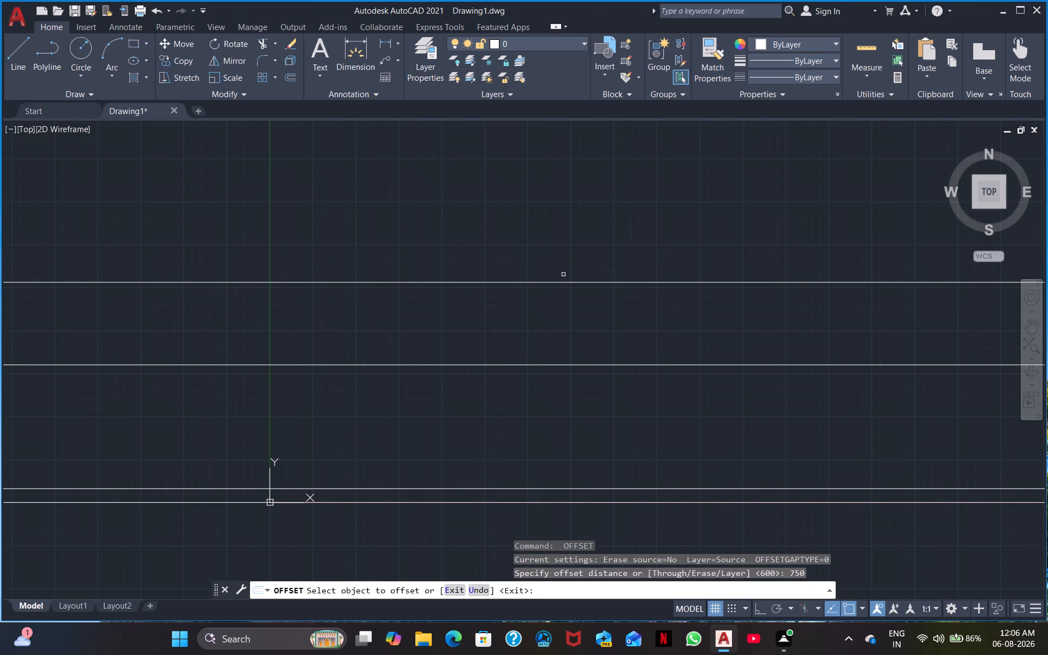
click(563, 282)
click(574, 243)
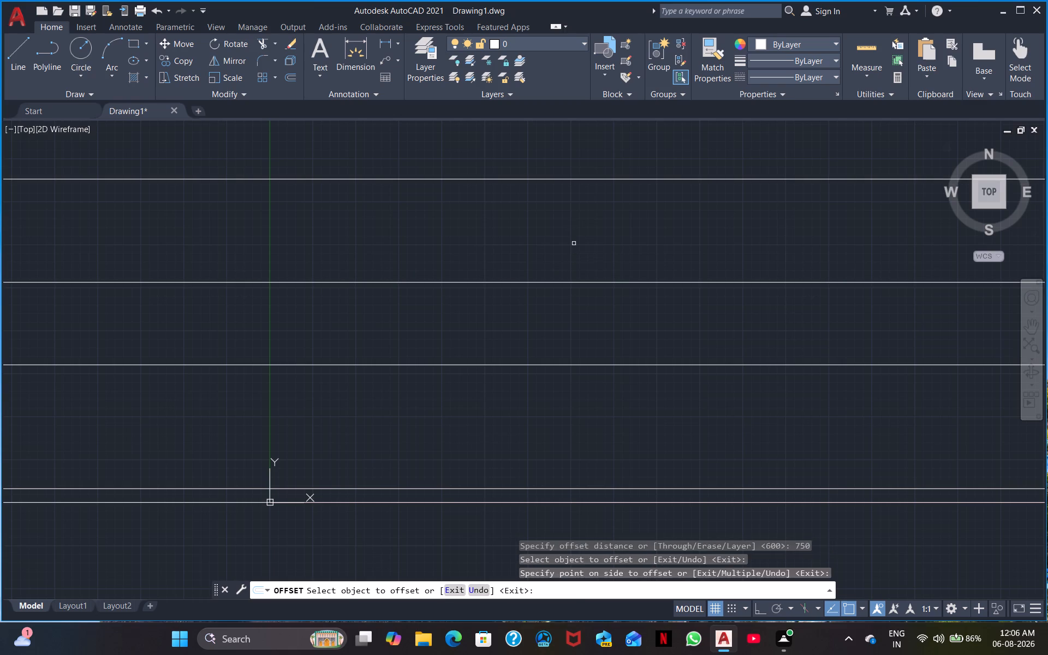
middle_drag(625, 237, 477, 281)
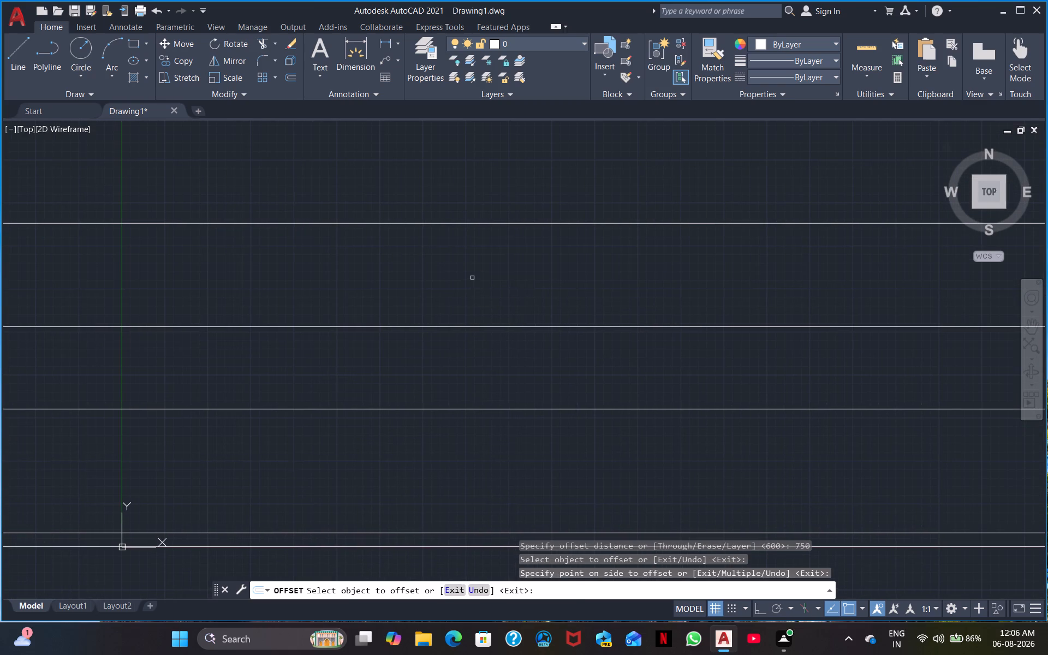
middle_drag(472, 278, 425, 312)
key(space)
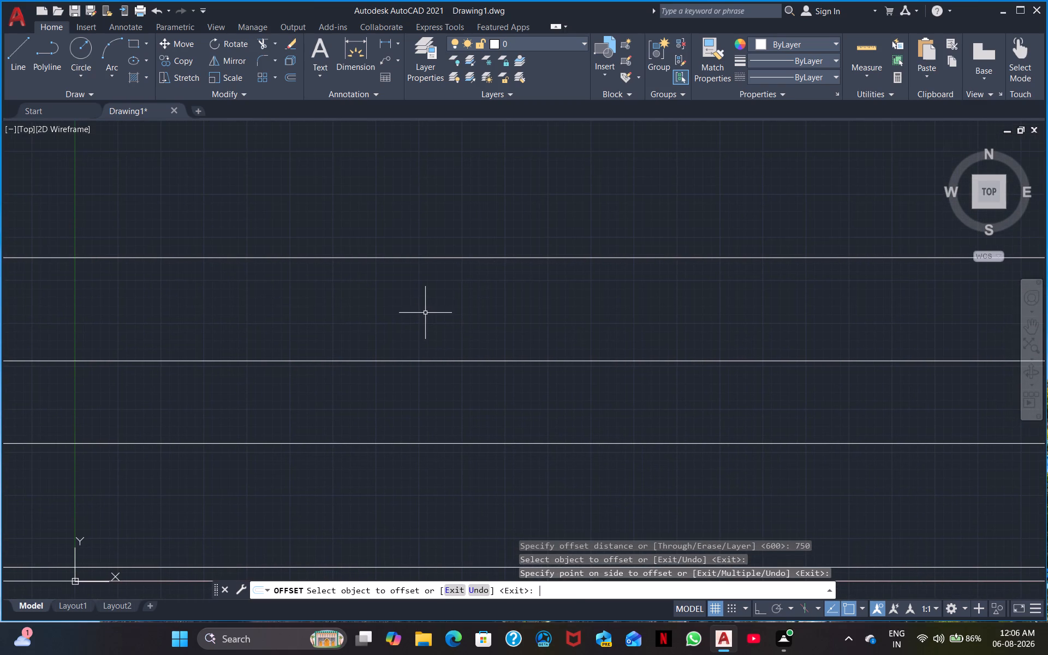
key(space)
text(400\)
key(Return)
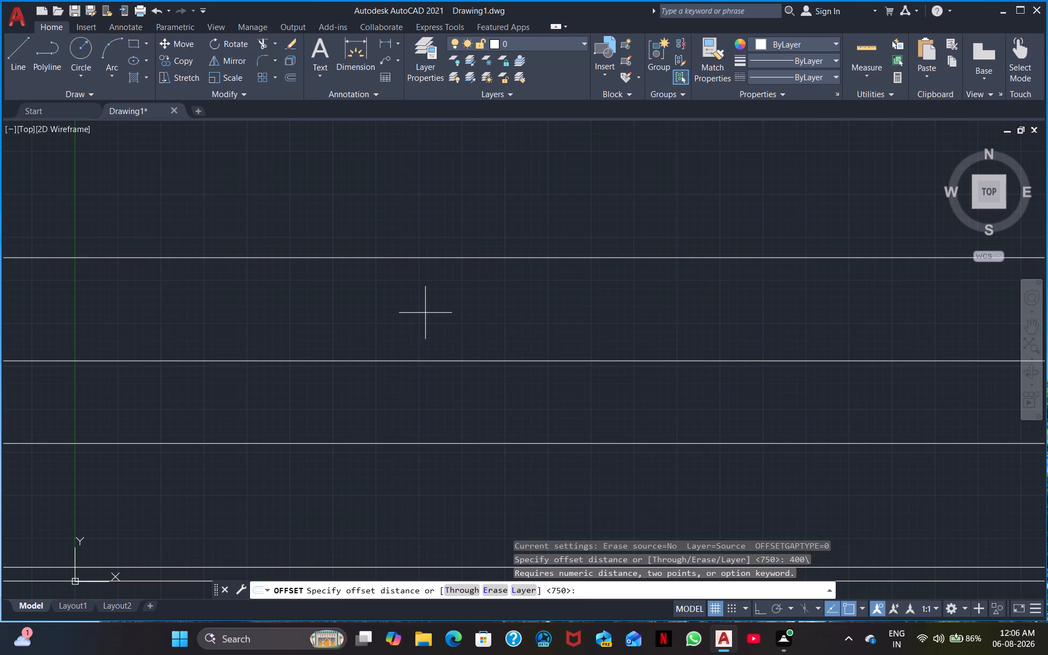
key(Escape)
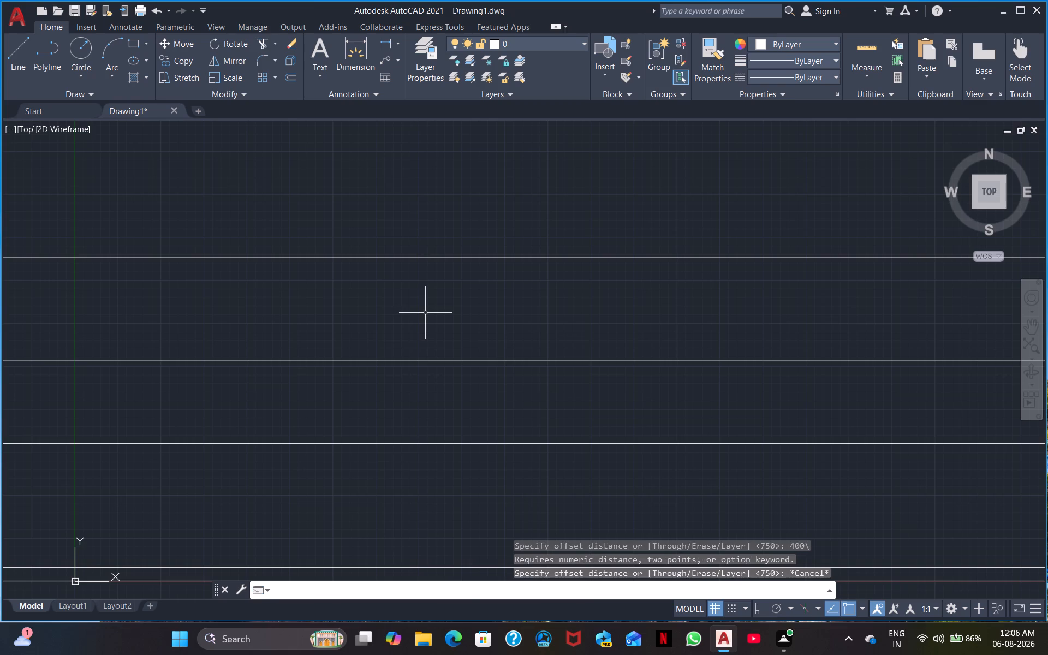
Offset the topmost of the five horizontal construction lines upward by a distance of 400.
key(space)
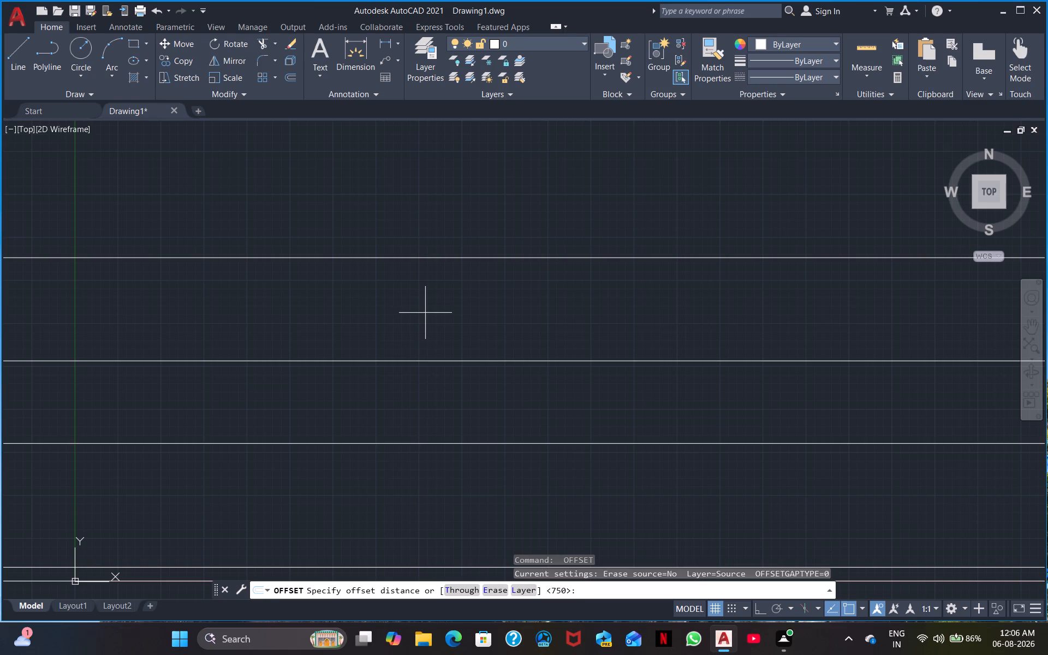
text(4000)
key(BackSpace)
key(Return)
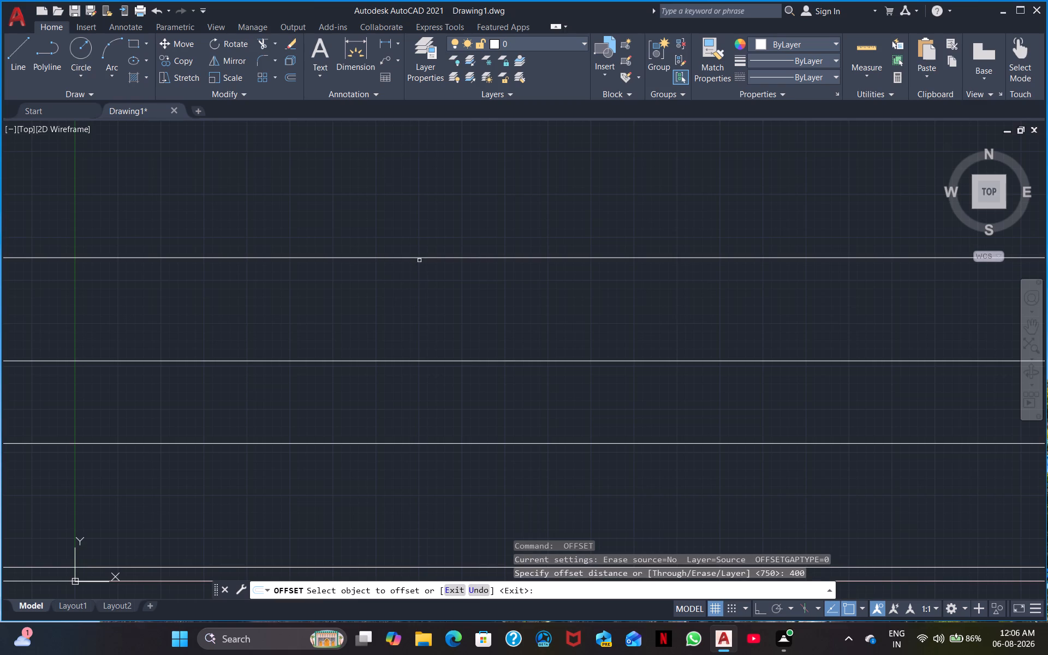
click(419, 257)
click(421, 251)
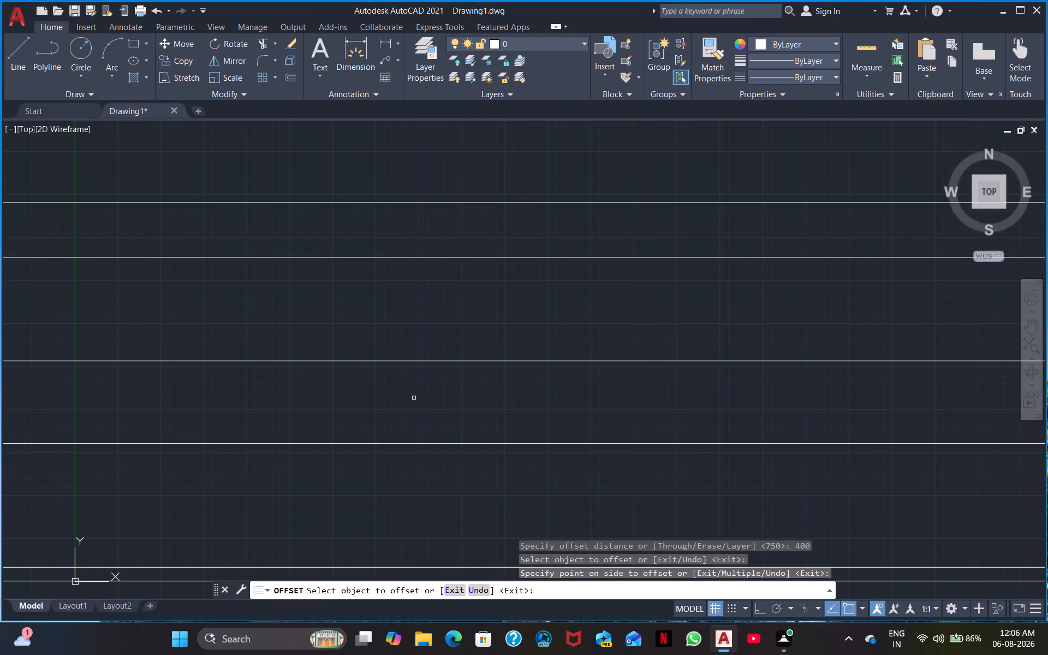
middle_drag(414, 398, 722, 342)
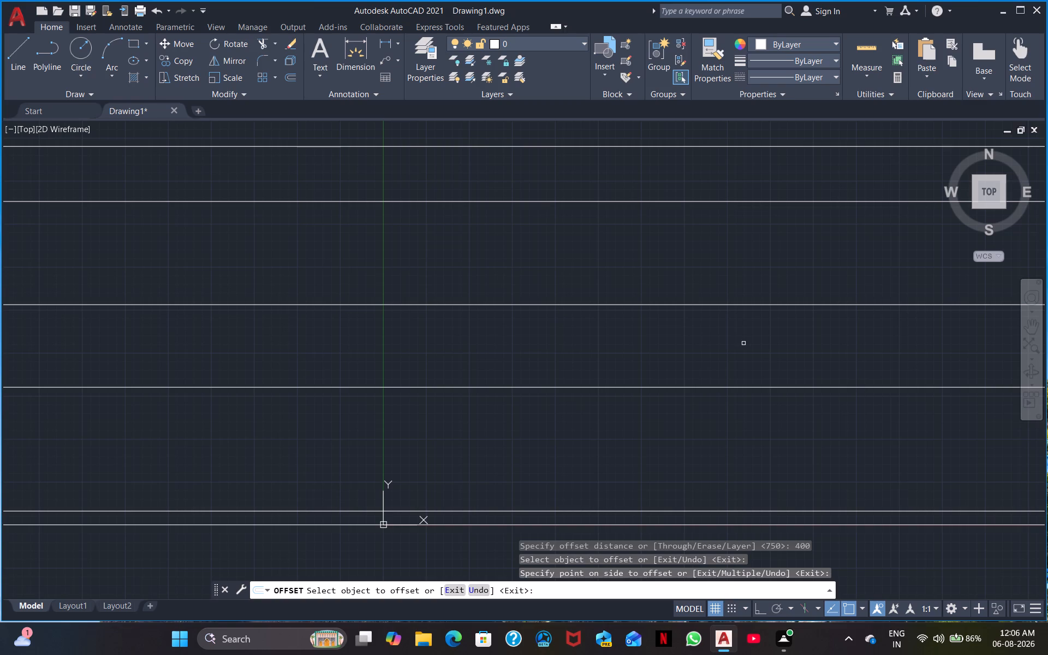
middle_drag(651, 385, 815, 407)
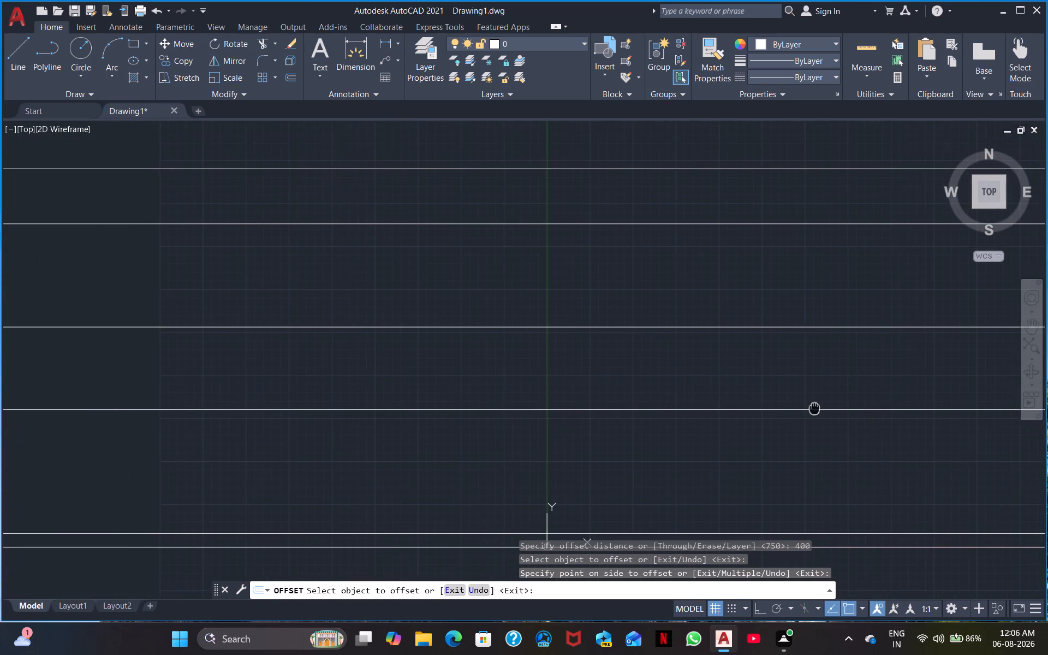
middle_drag(815, 407, 815, 406)
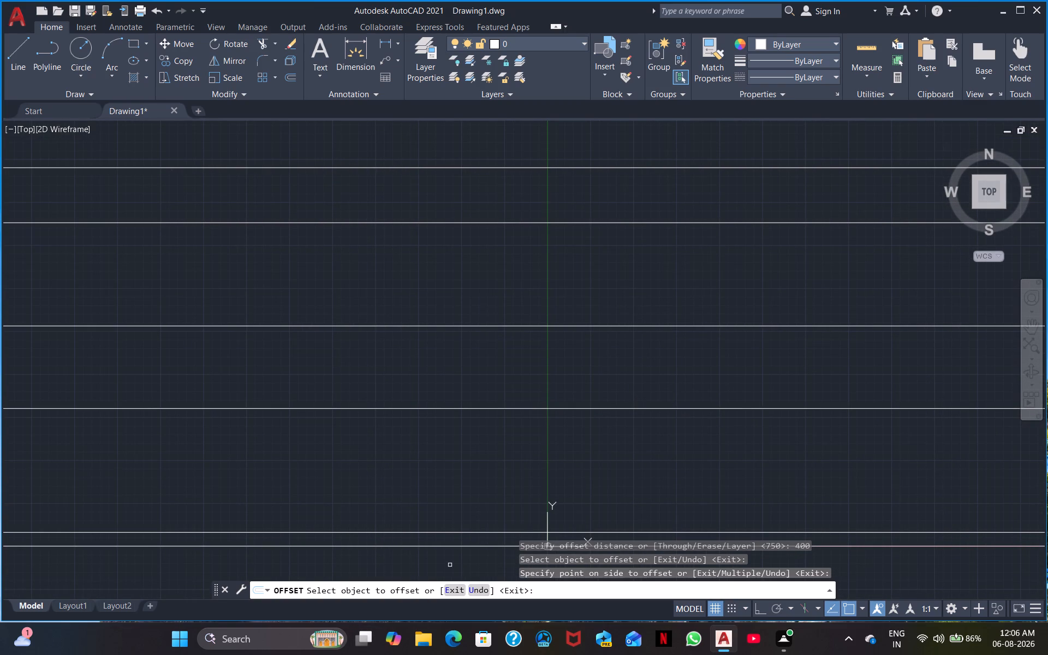
key(Escape)
Draw a single vertical construction line across the horizontal ones, to the right of the origin, with the XLINE Ver option.
text(XL)
key(space)
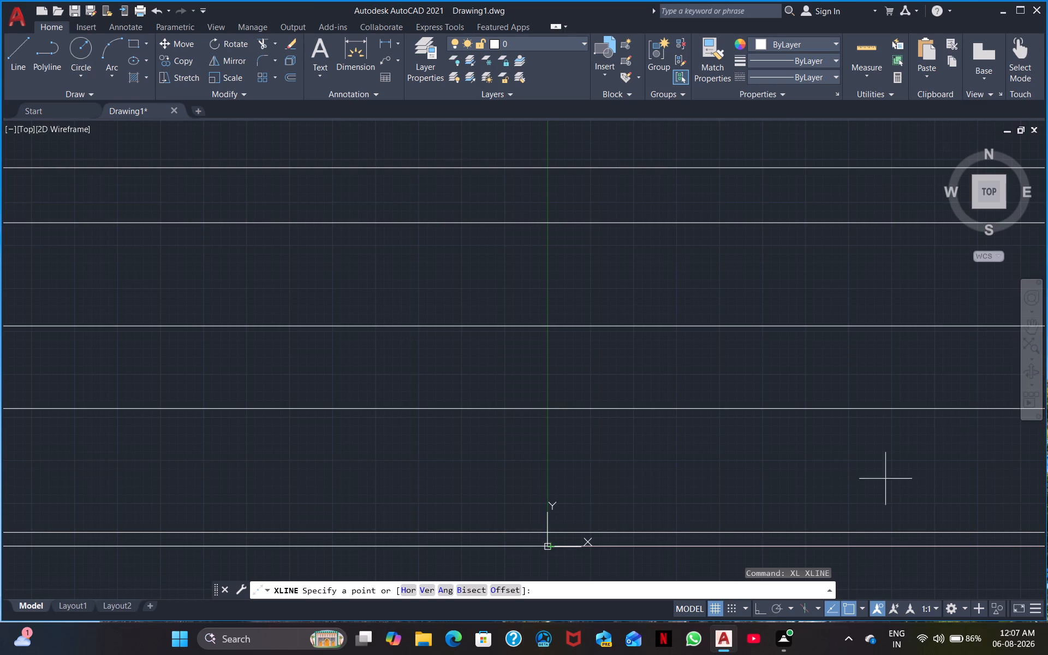
middle_drag(853, 502, 276, 499)
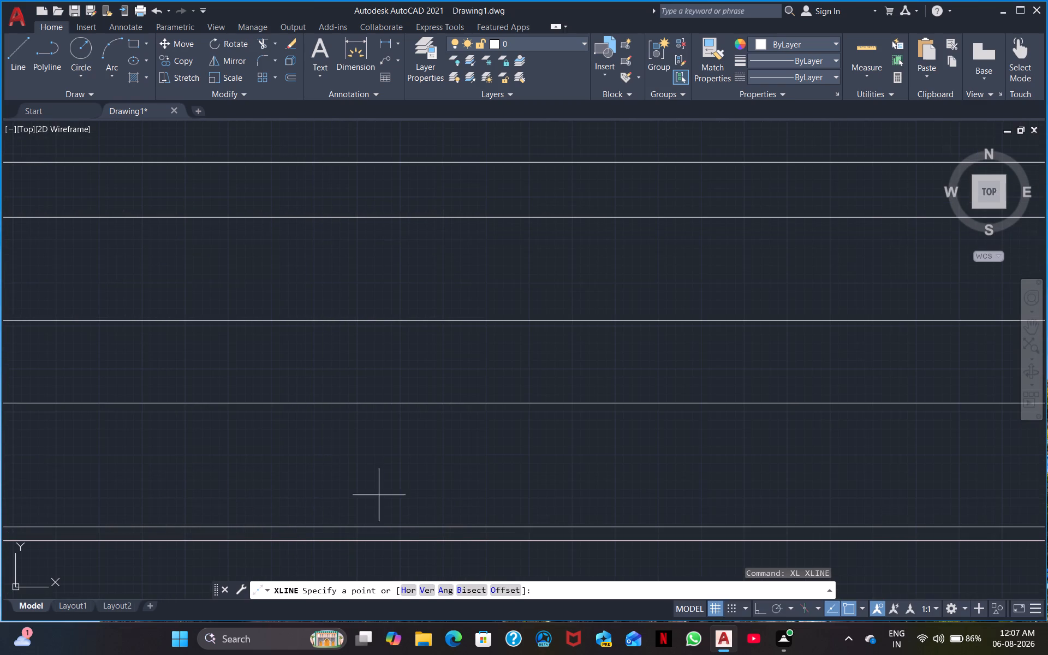
middle_drag(368, 481, 422, 484)
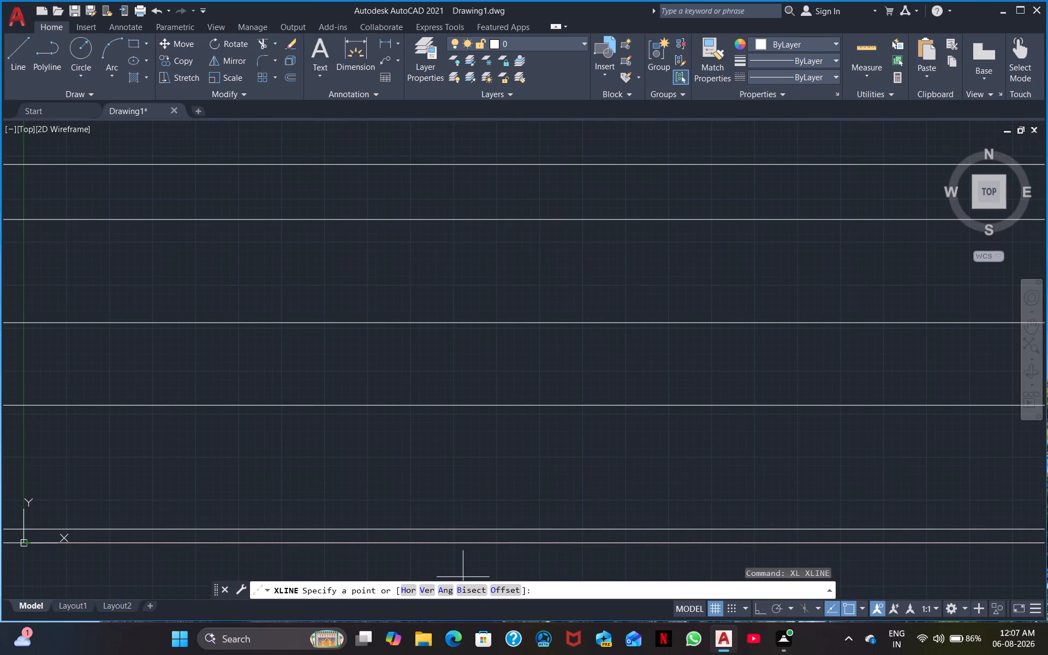
click(423, 586)
click(214, 501)
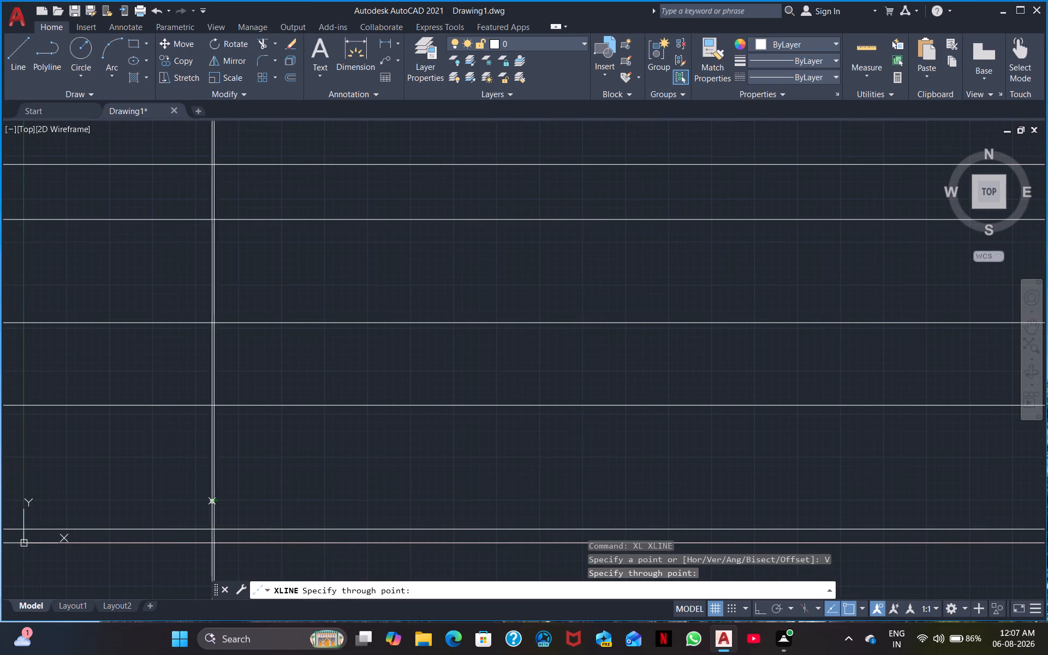
key(Escape)
Offset the vertical construction line to its right by a distance of 400.
text(O)
key(space)
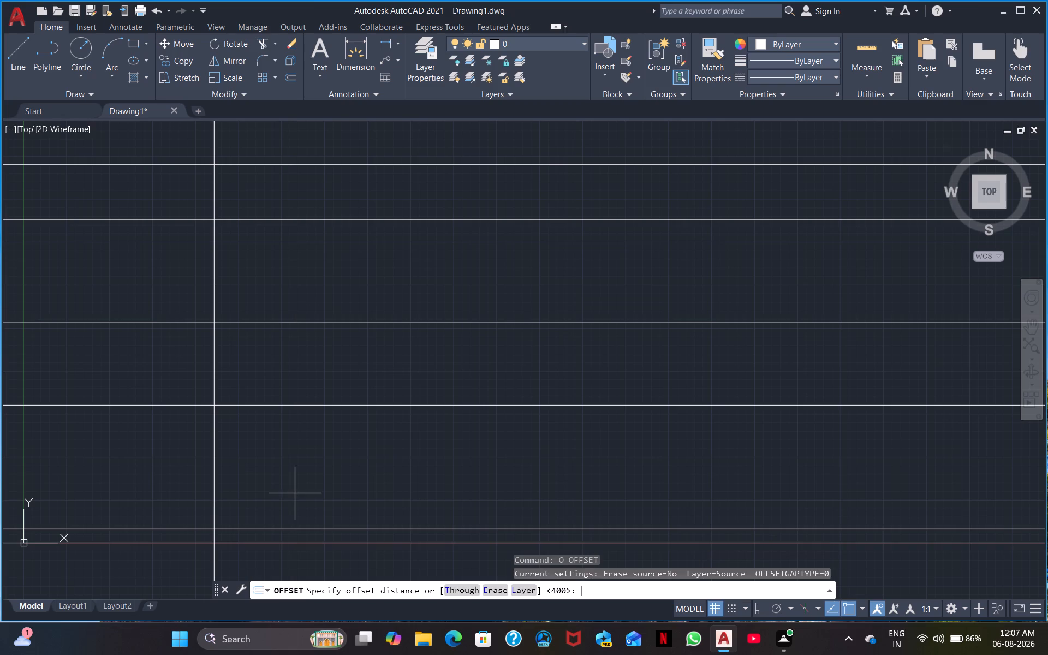
text(400)
key(Return)
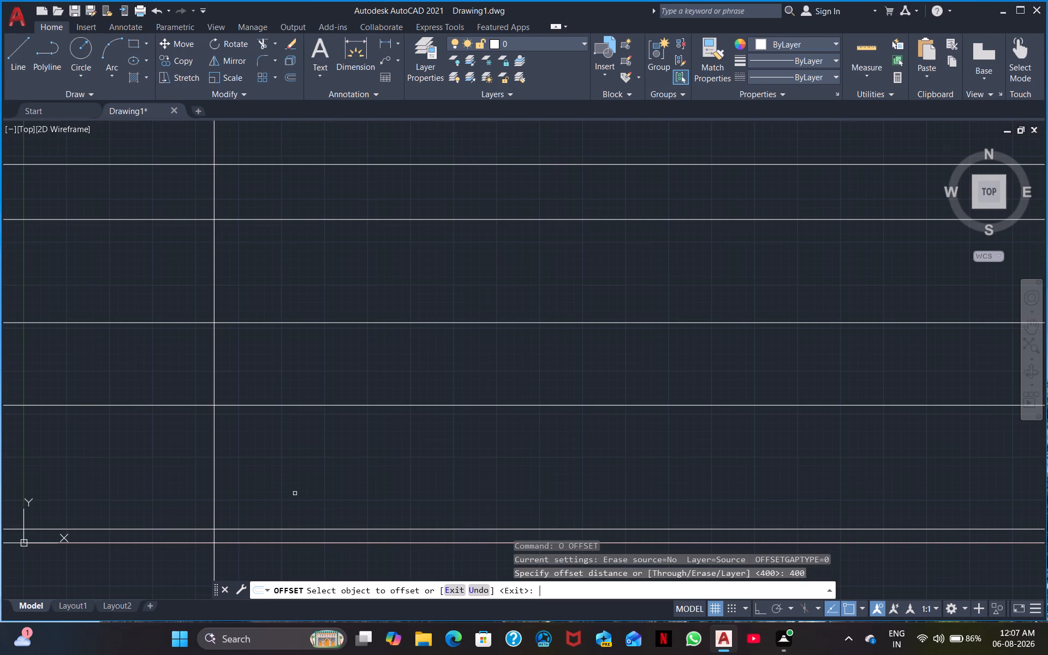
click(213, 496)
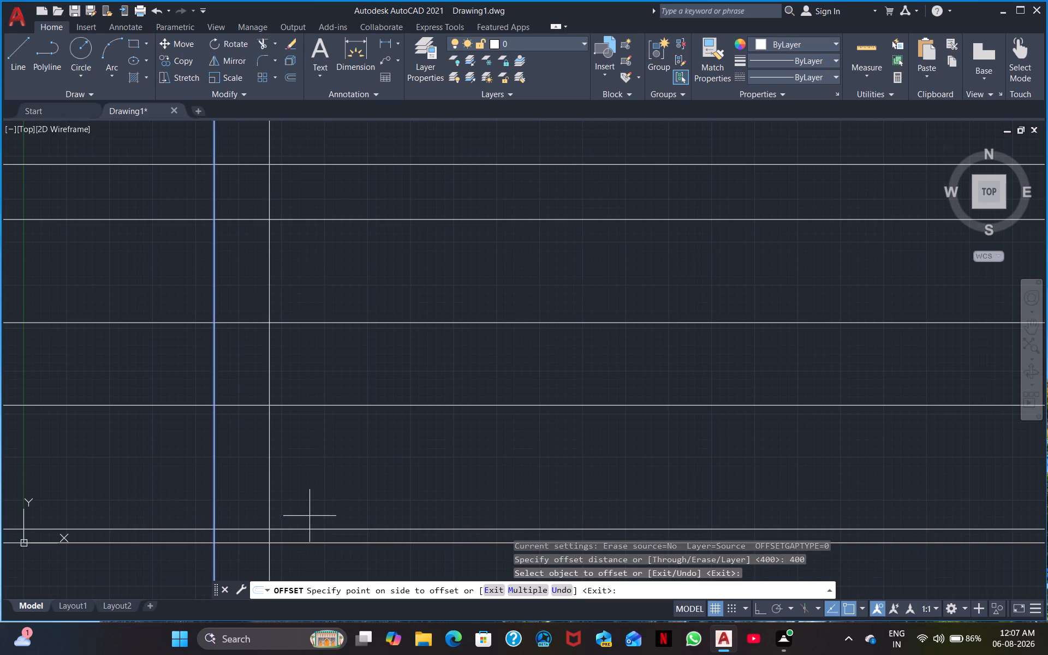
click(318, 516)
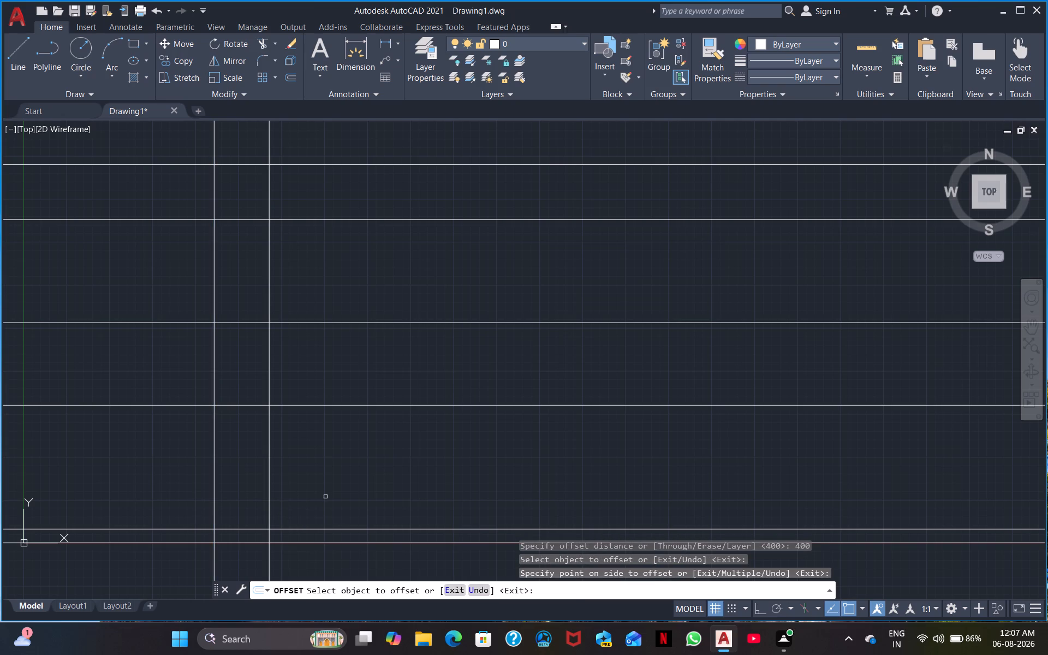
key(space)
Offset the right-hand one of the two vertical construction lines further right by a distance of 800.
key(space)
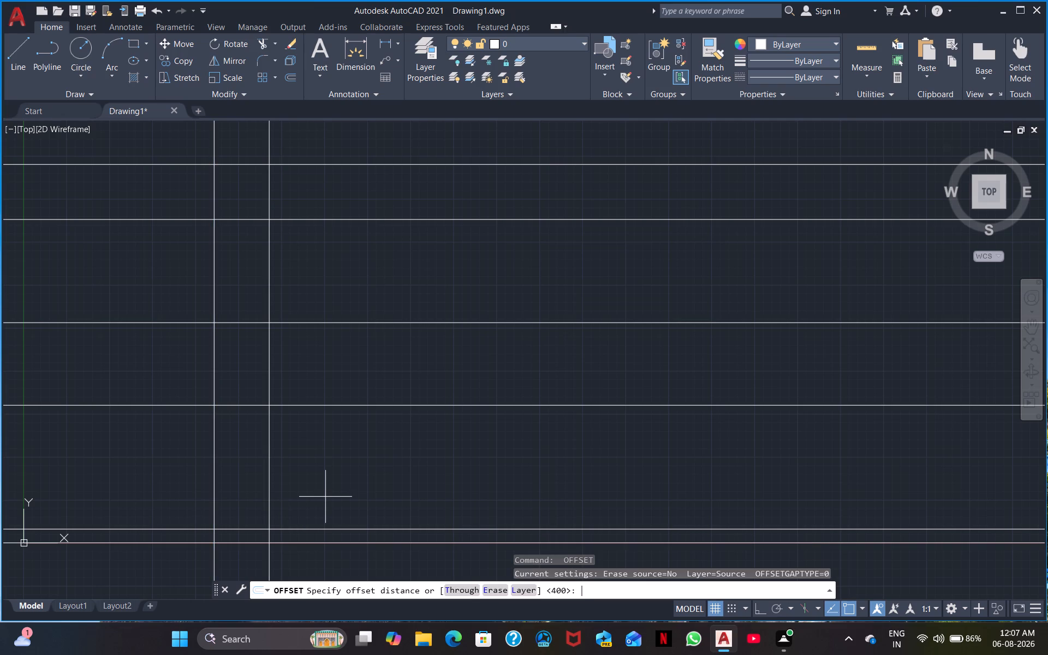
text(800)
key(Return)
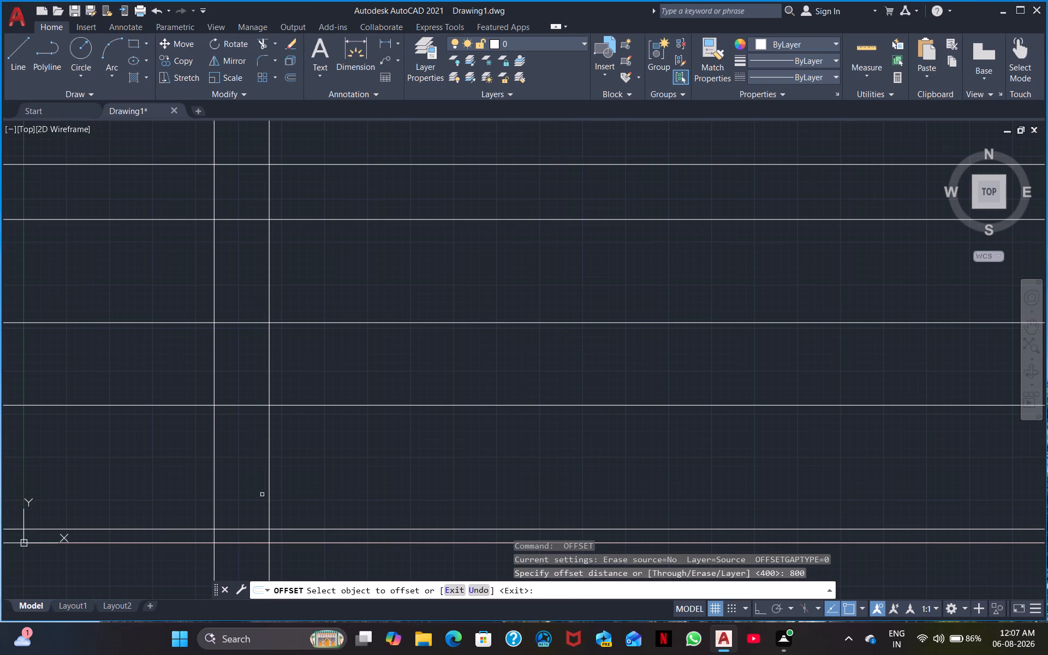
click(270, 493)
click(348, 507)
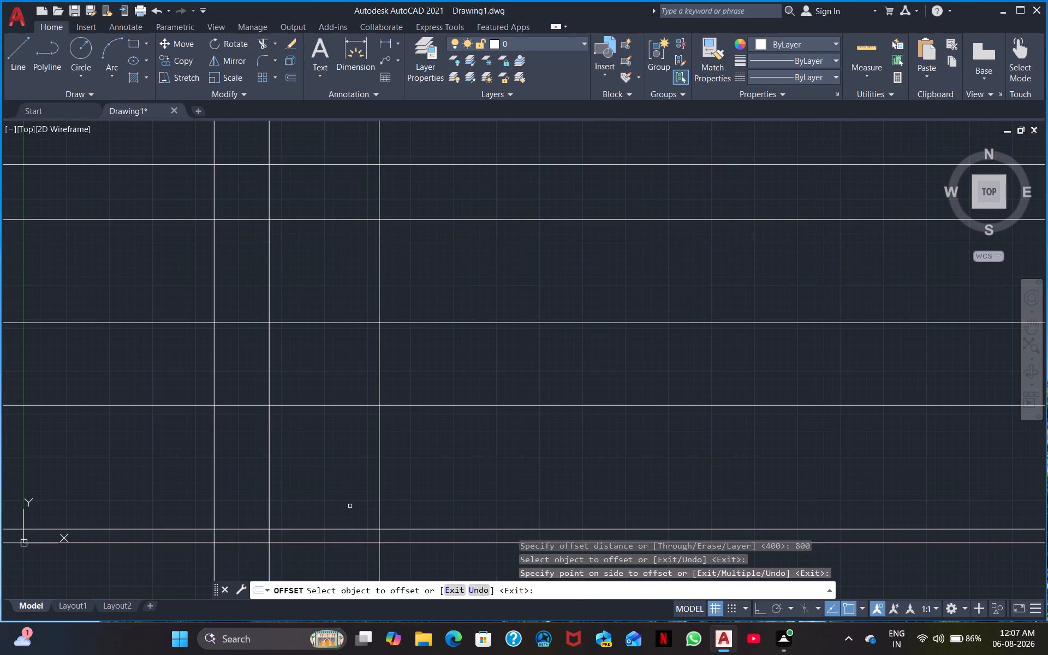
key(space)
Offset the rightmost of the three vertical construction lines further right by a distance of 800.
key(space)
text(800)
key(Return)
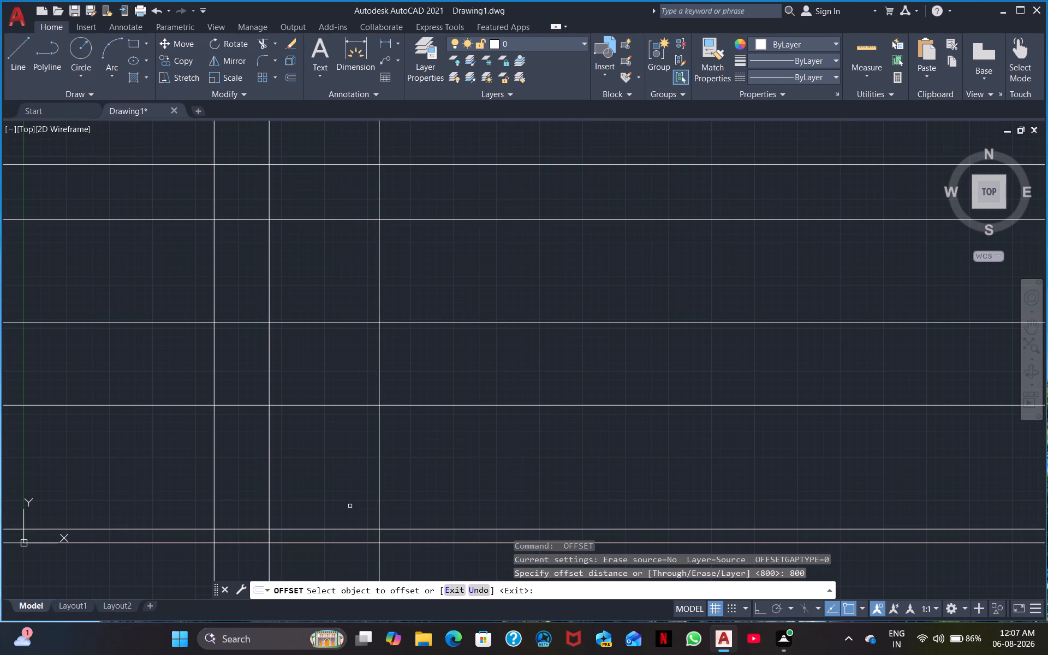
click(378, 510)
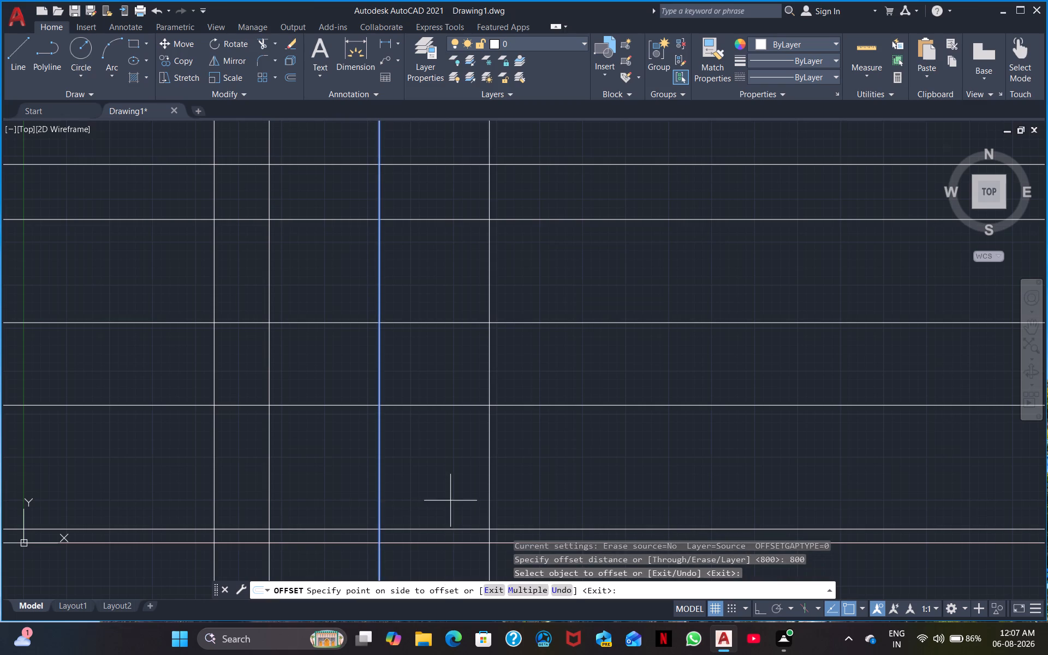
click(450, 501)
Offset the rightmost of the four vertical construction lines further right by a distance of 800.
middle_drag(603, 466, 522, 483)
middle_drag(607, 468, 511, 478)
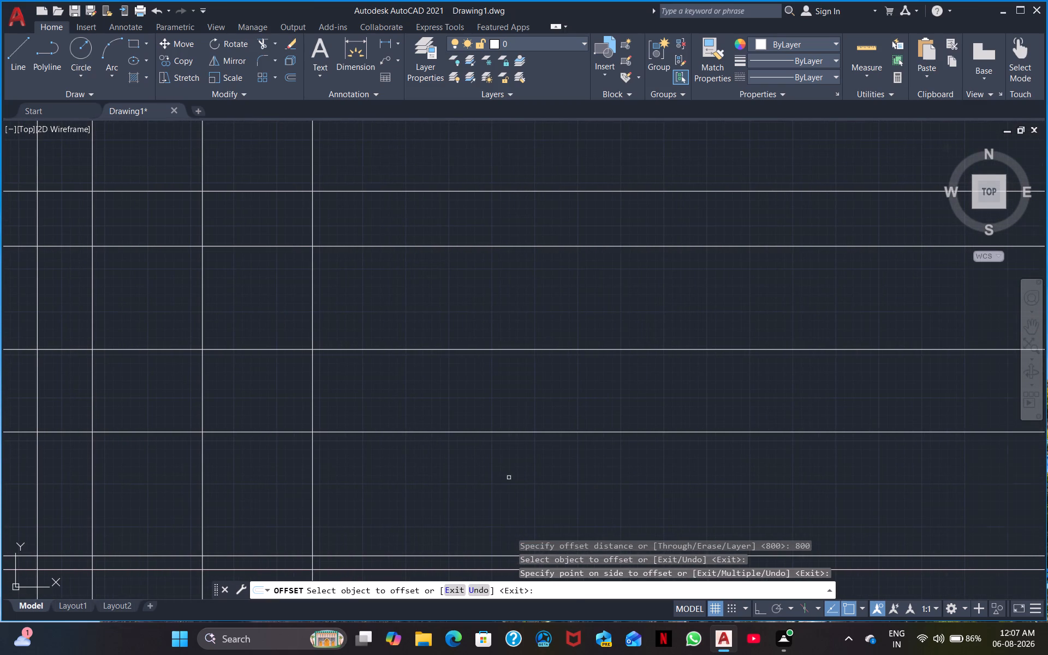
middle_drag(427, 471, 476, 404)
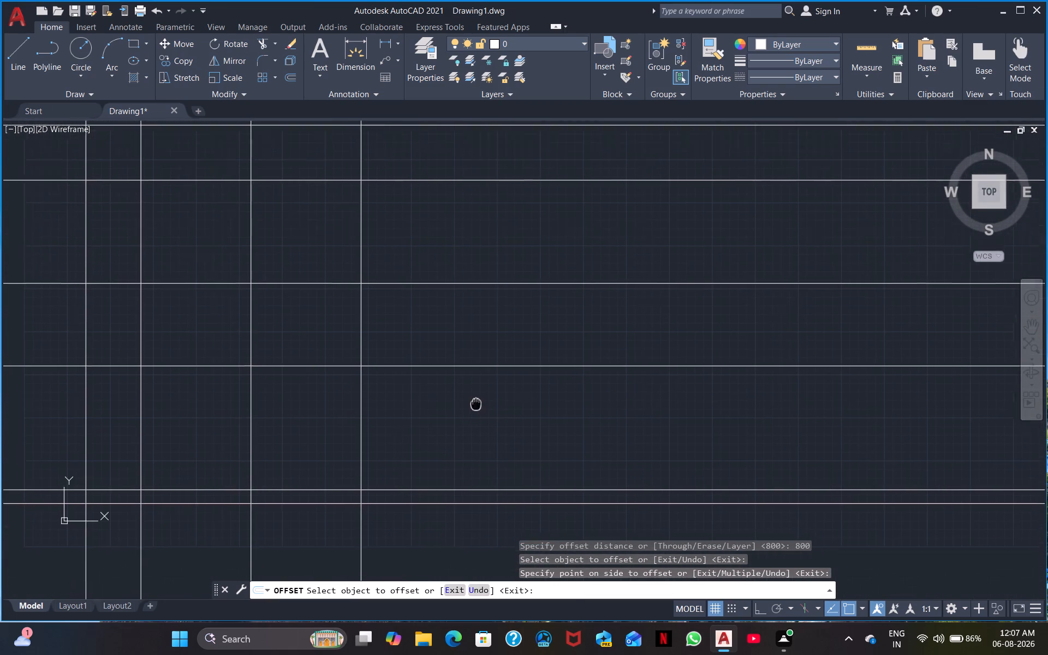
middle_drag(476, 404, 483, 396)
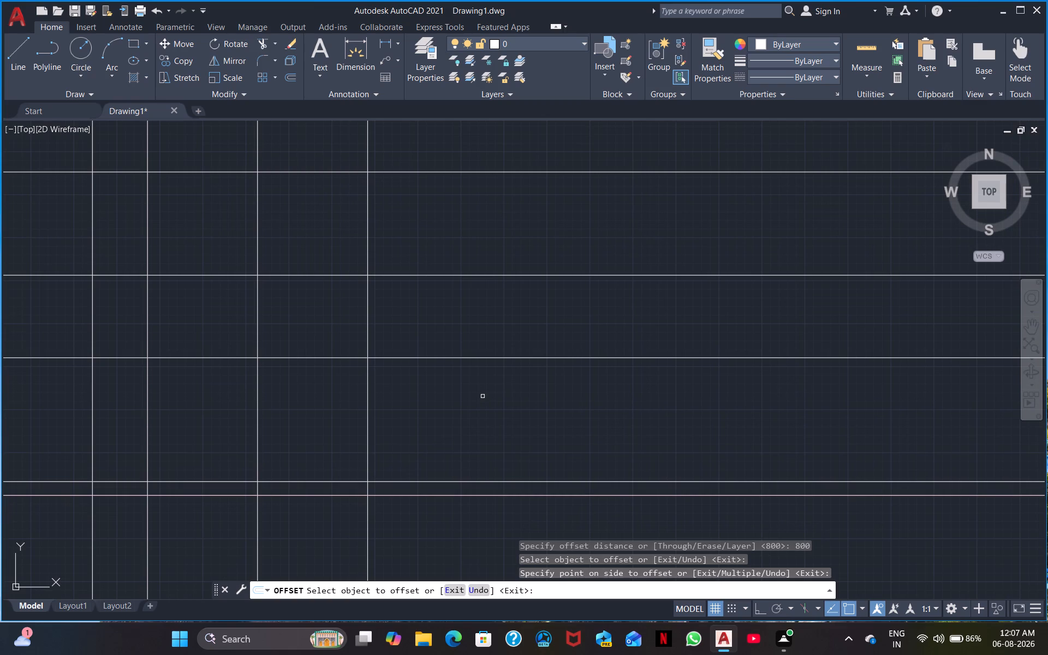
key(space)
key(space)
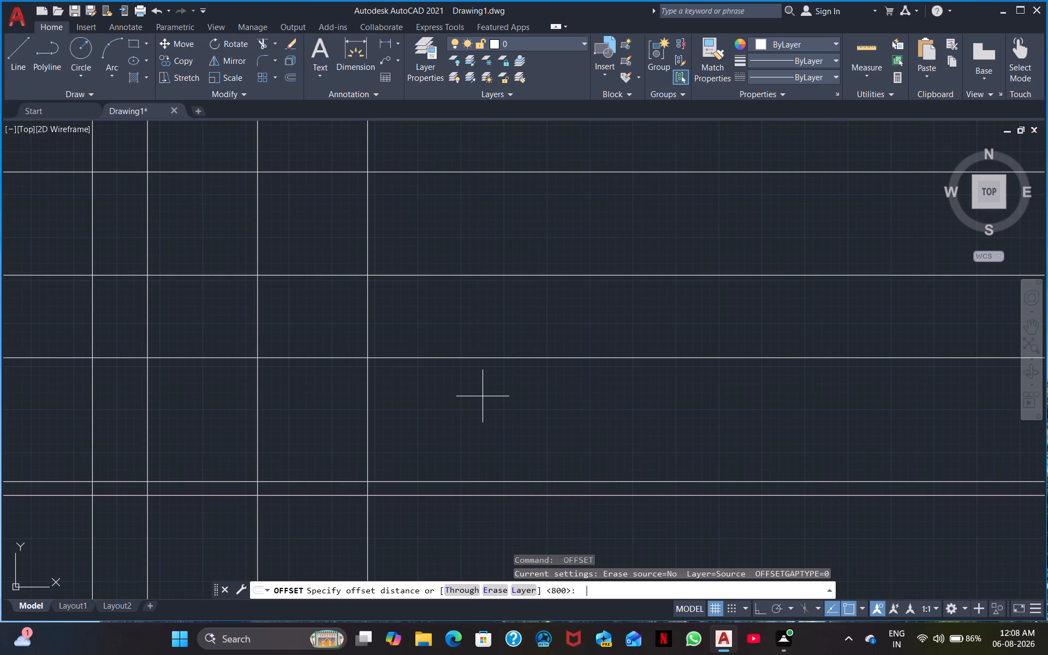
key(5)
key(BackSpace)
text(800)
key(Return)
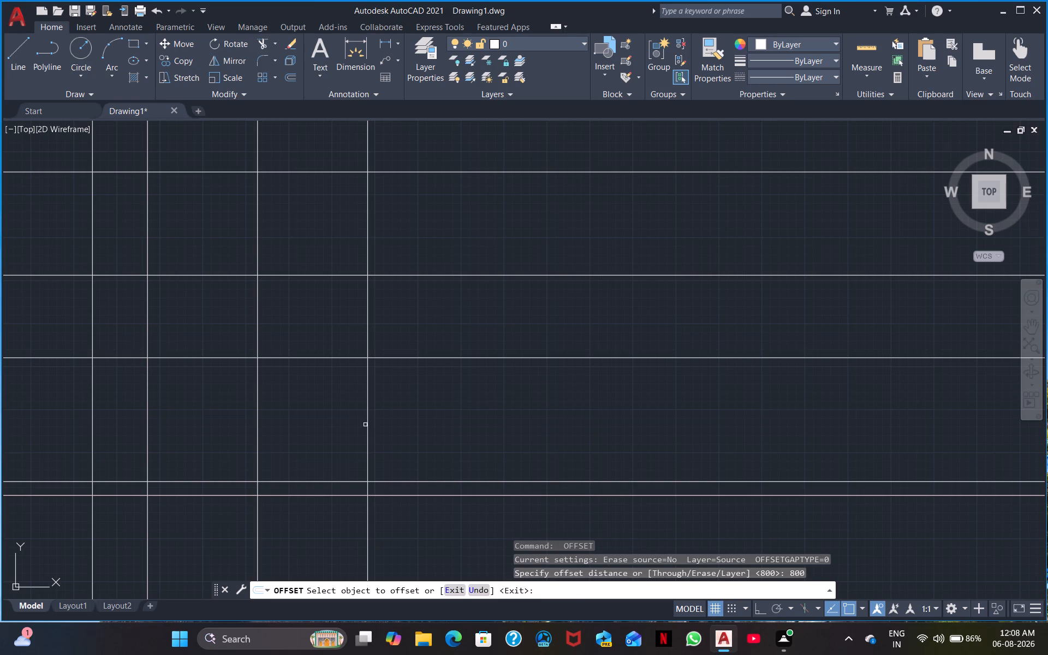
click(368, 426)
click(406, 426)
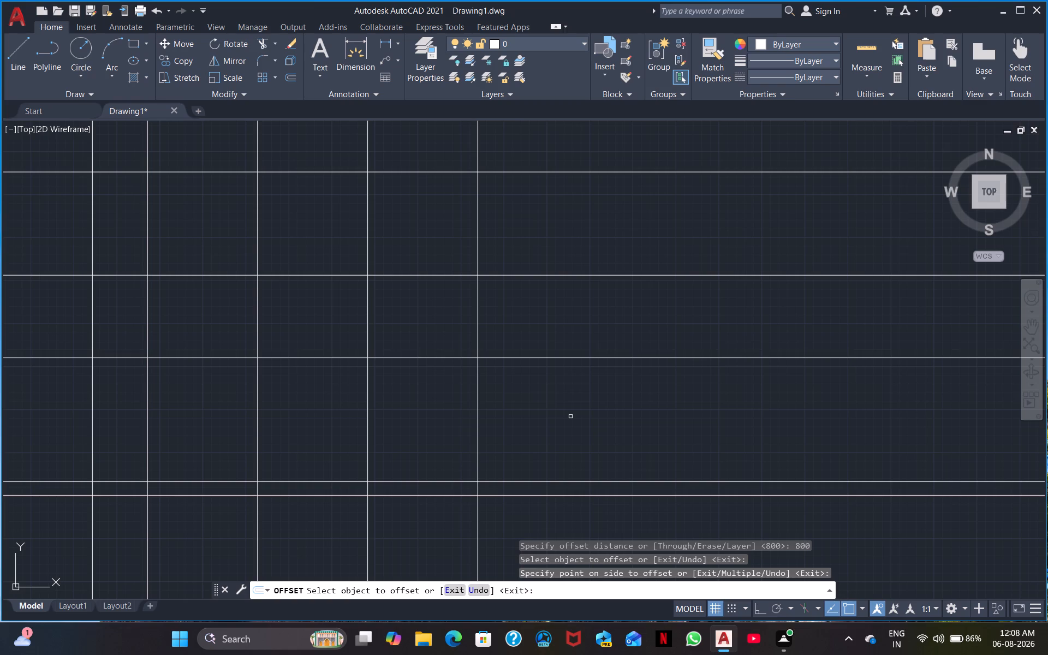
Offset the rightmost of the five vertical construction lines further right, again by a distance of 800.
key(space)
key(space)
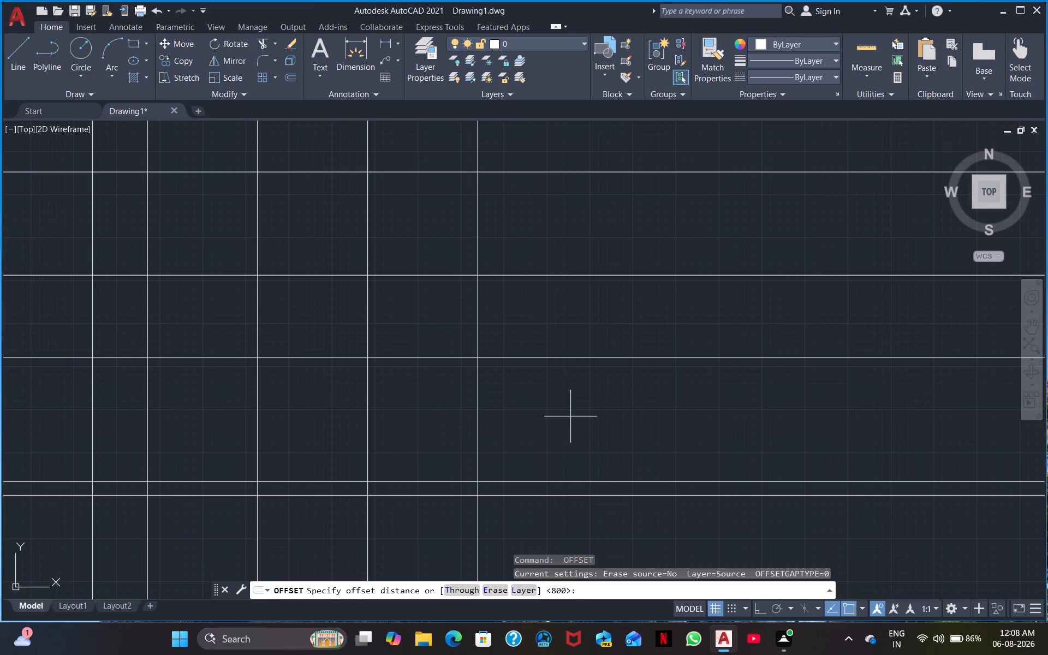
key(space)
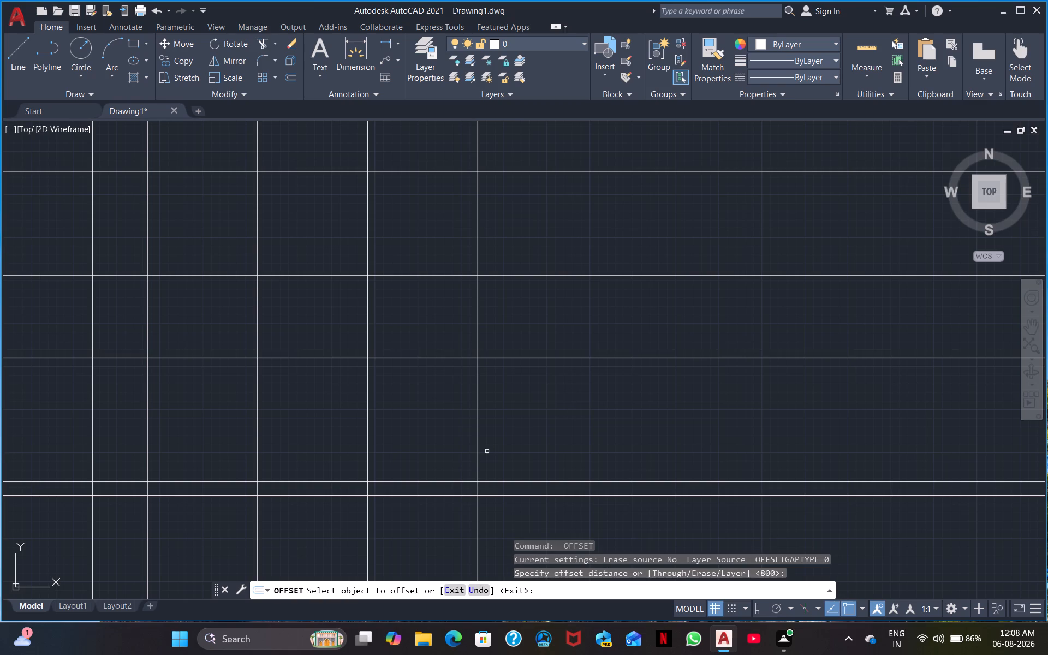
click(477, 461)
click(544, 452)
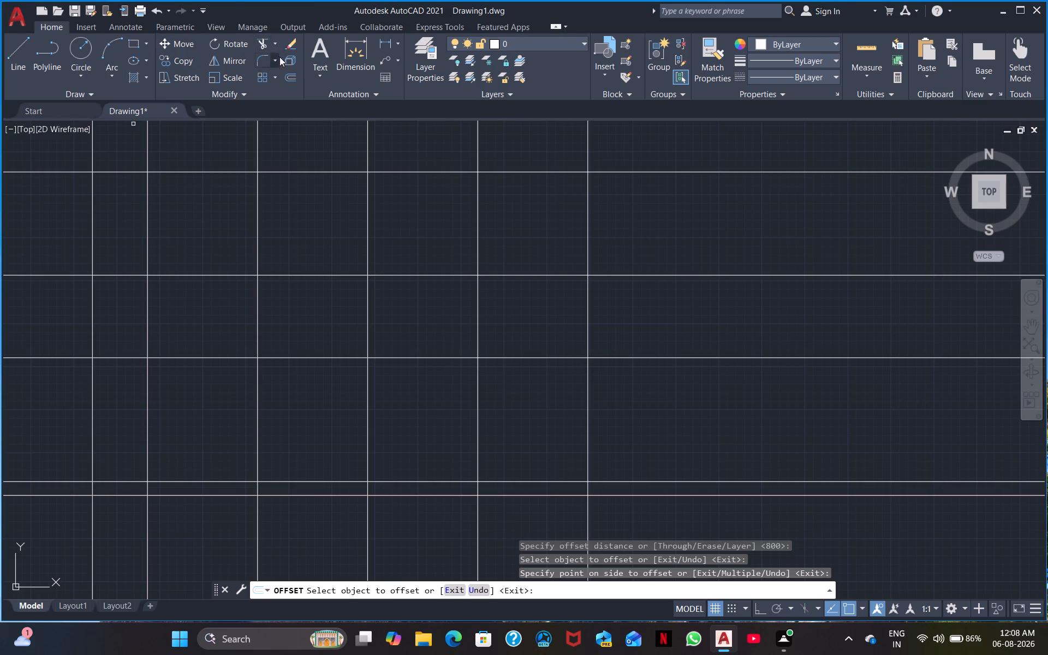
Trim off all line ends extending beyond the outermost grid lines on all four sides, leaving a closed rectangular grid.
click(264, 43)
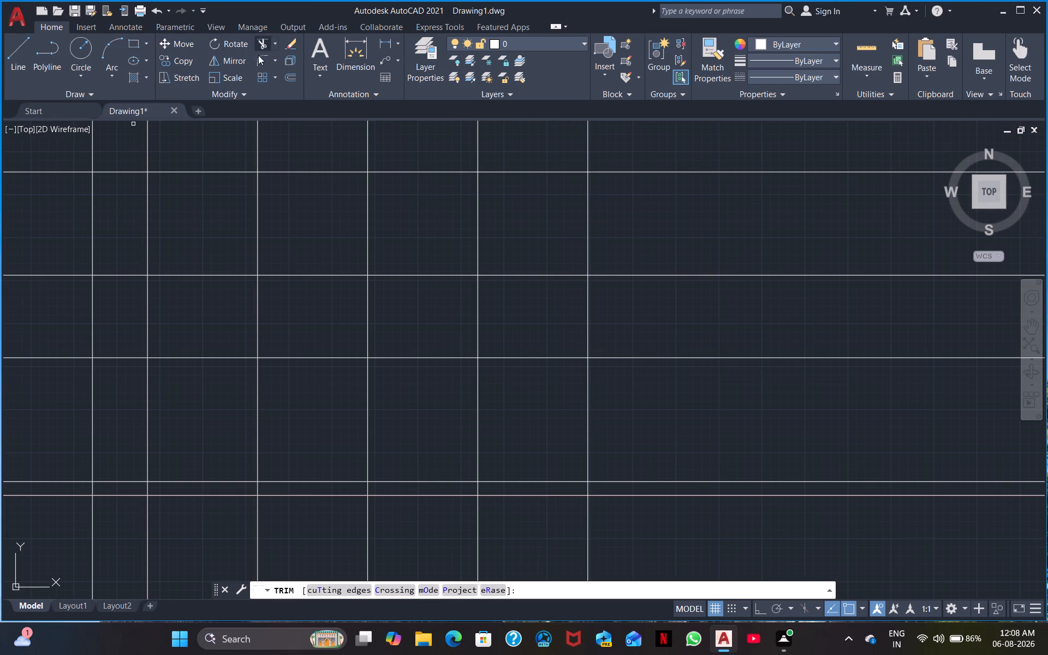
drag(38, 539, 227, 549)
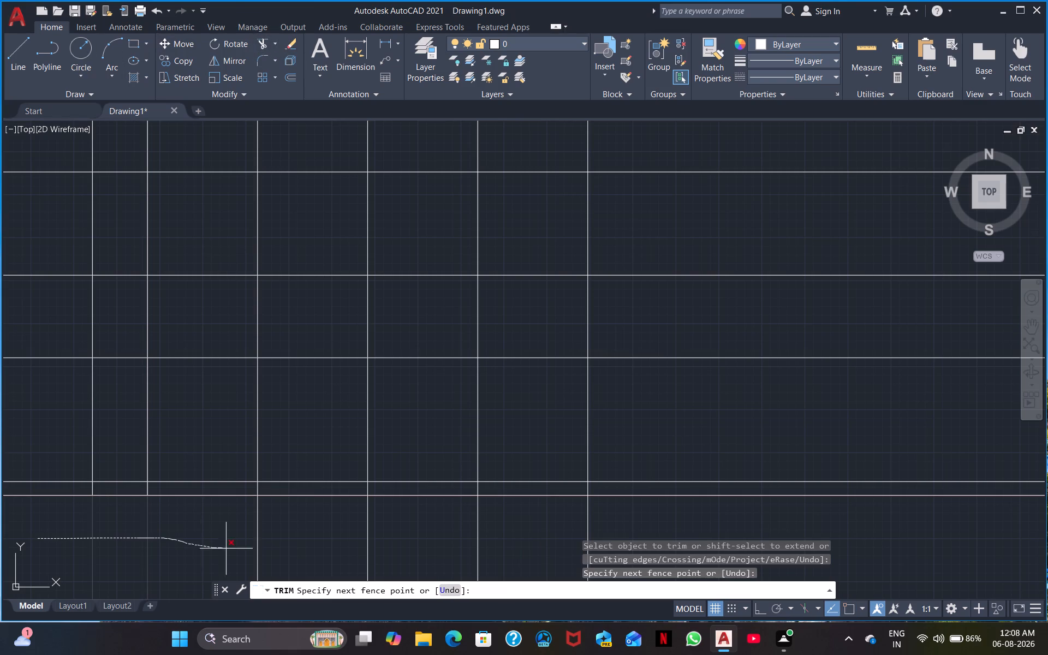
drag(227, 549, 667, 539)
click(667, 539)
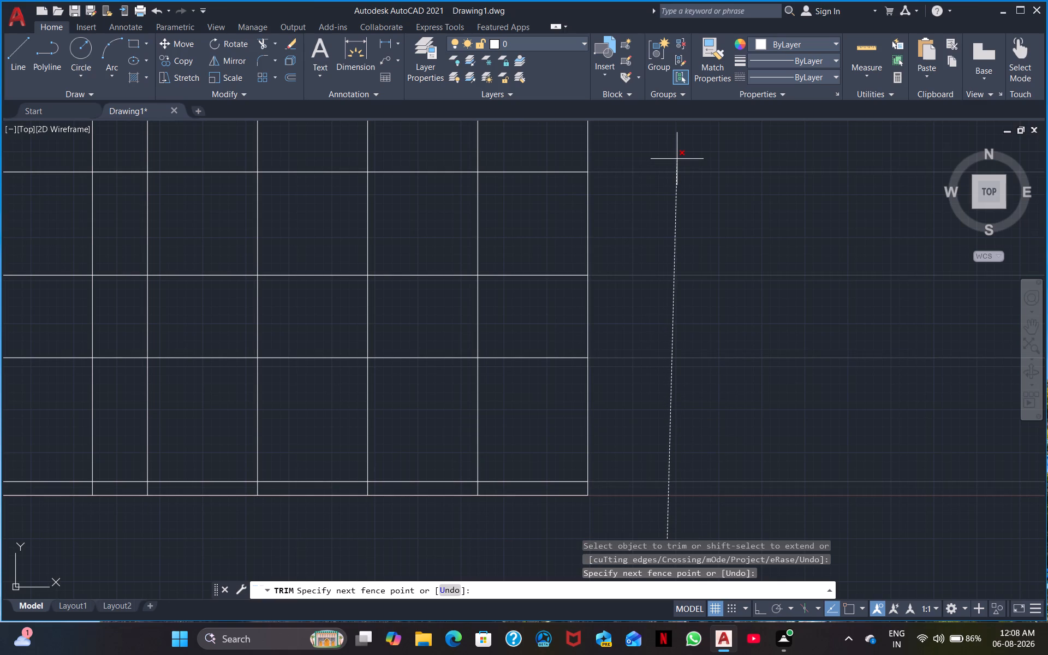
middle_drag(699, 191, 669, 348)
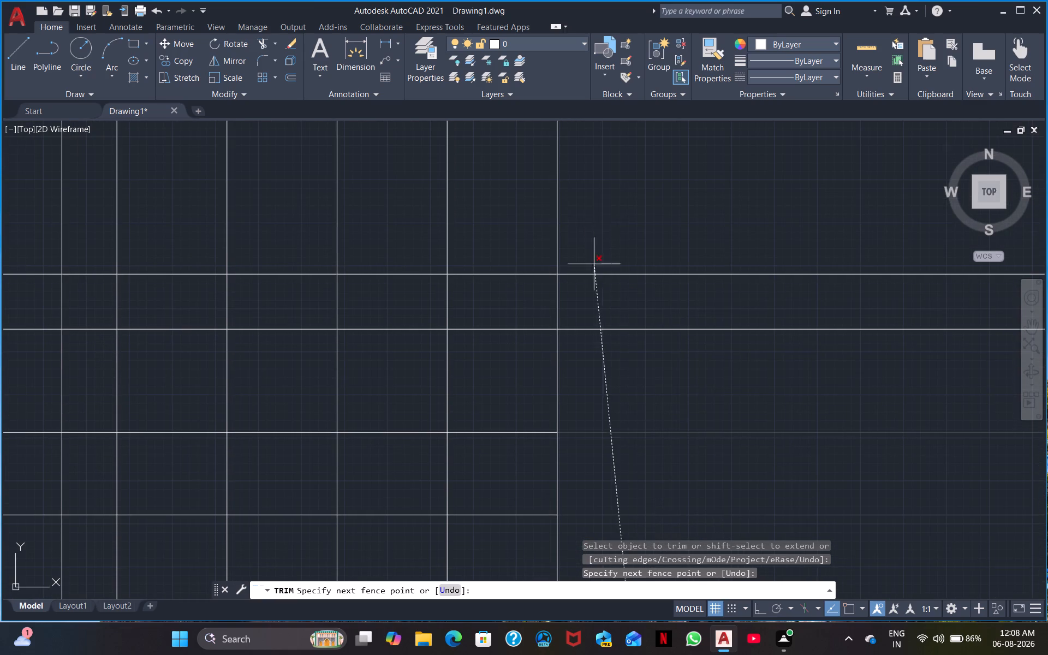
click(605, 211)
middle_drag(683, 388, 918, 366)
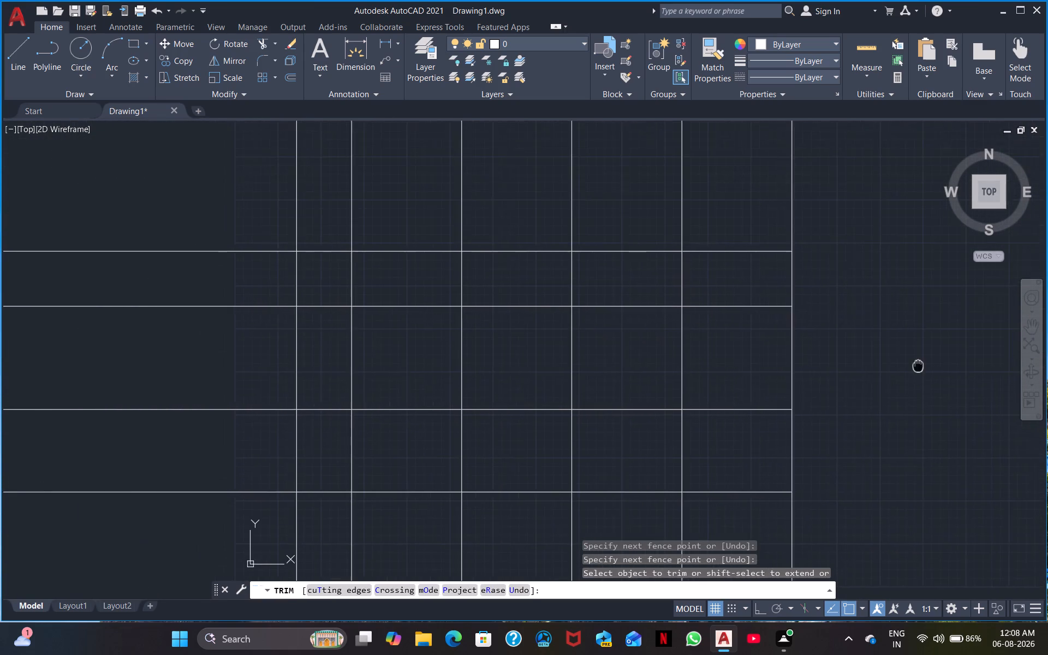
middle_drag(918, 366, 921, 366)
scroll(921, 366, down, 2)
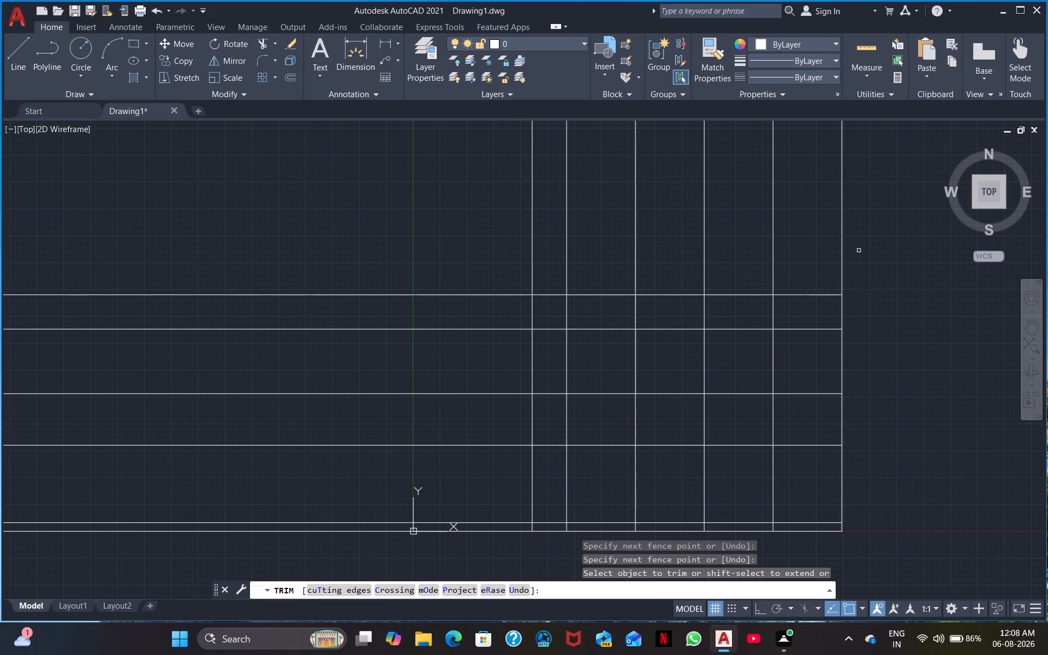
click(859, 251)
click(451, 241)
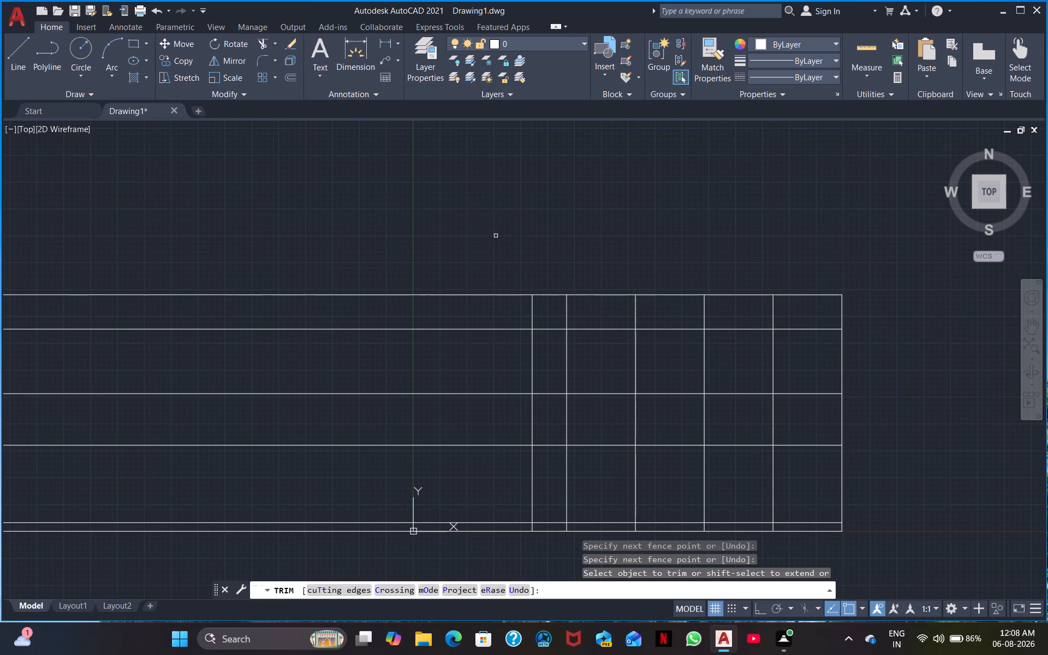
drag(496, 236, 484, 529)
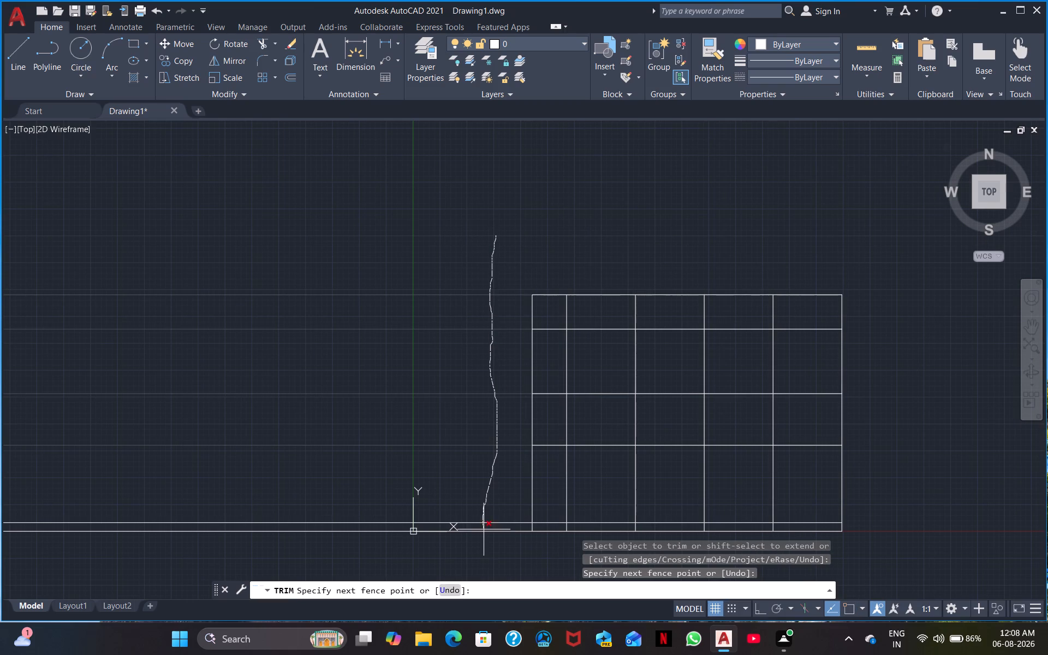
drag(484, 529, 485, 562)
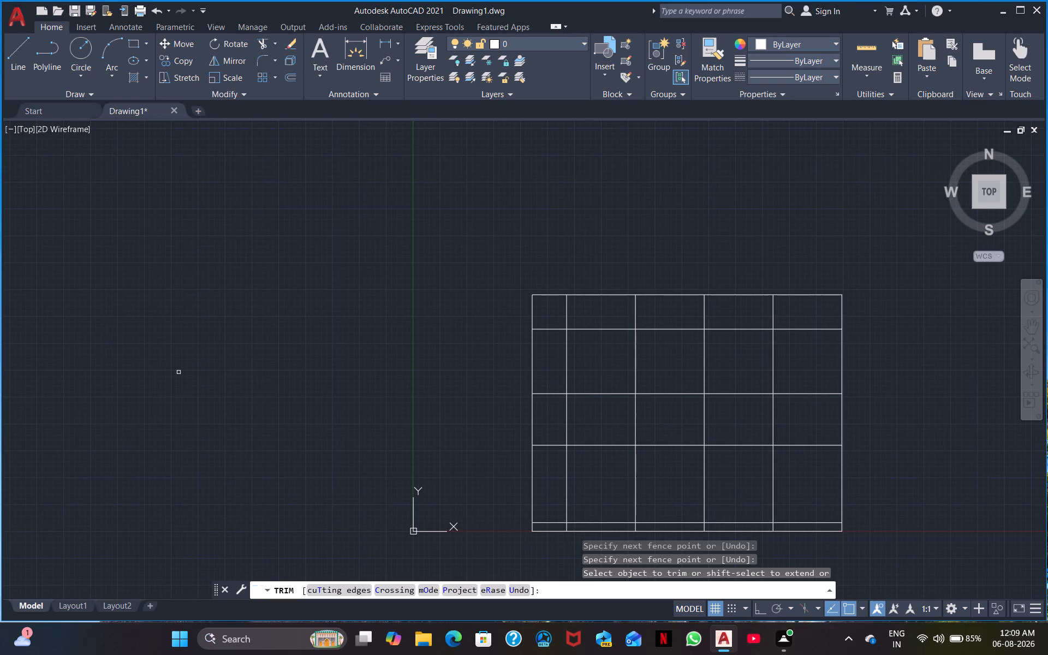
Offset the grid's two leftmost vertical lines by 50 toward each other, inside the narrow first column.
scroll(178, 372, up, 3)
middle_drag(380, 359, 0, 336)
middle_drag(371, 349, 54, 363)
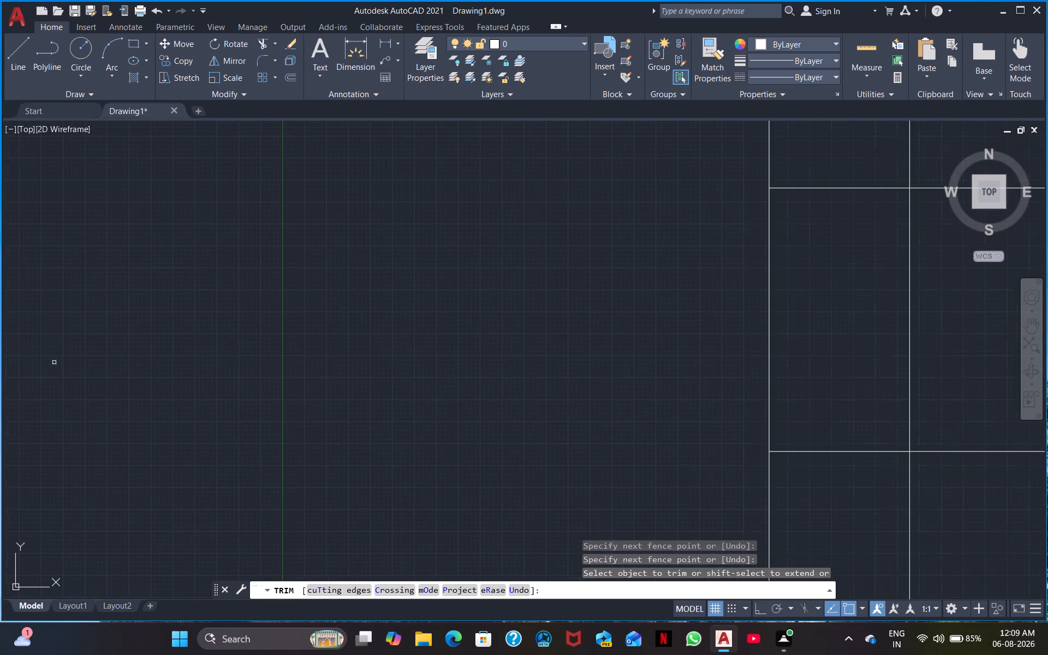
scroll(279, 332, down, 1)
middle_drag(290, 346, 77, 348)
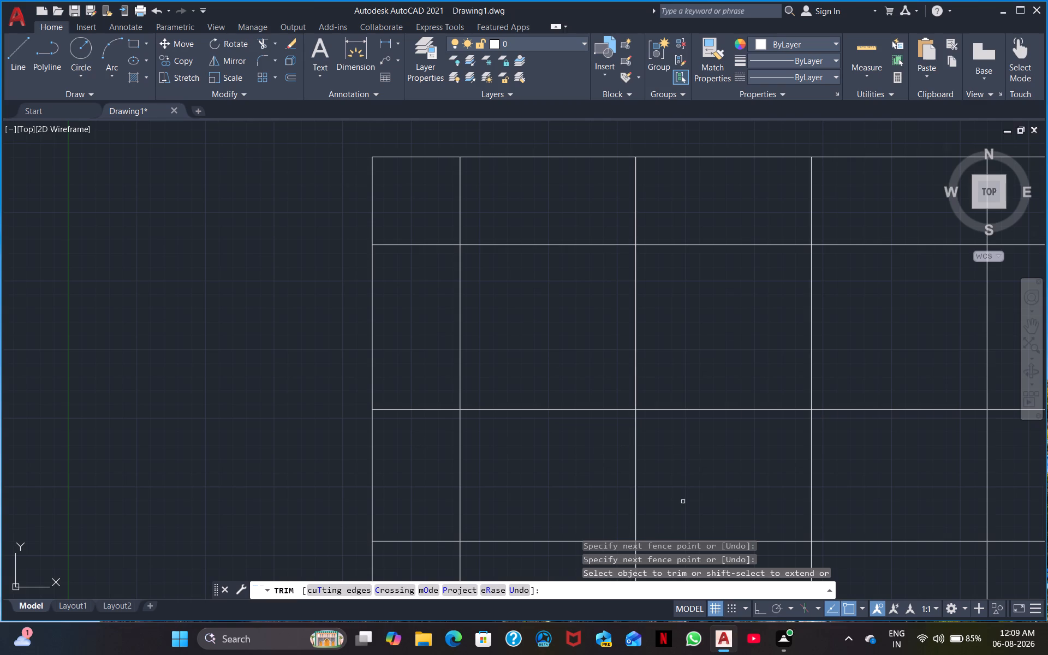
middle_drag(665, 516, 611, 454)
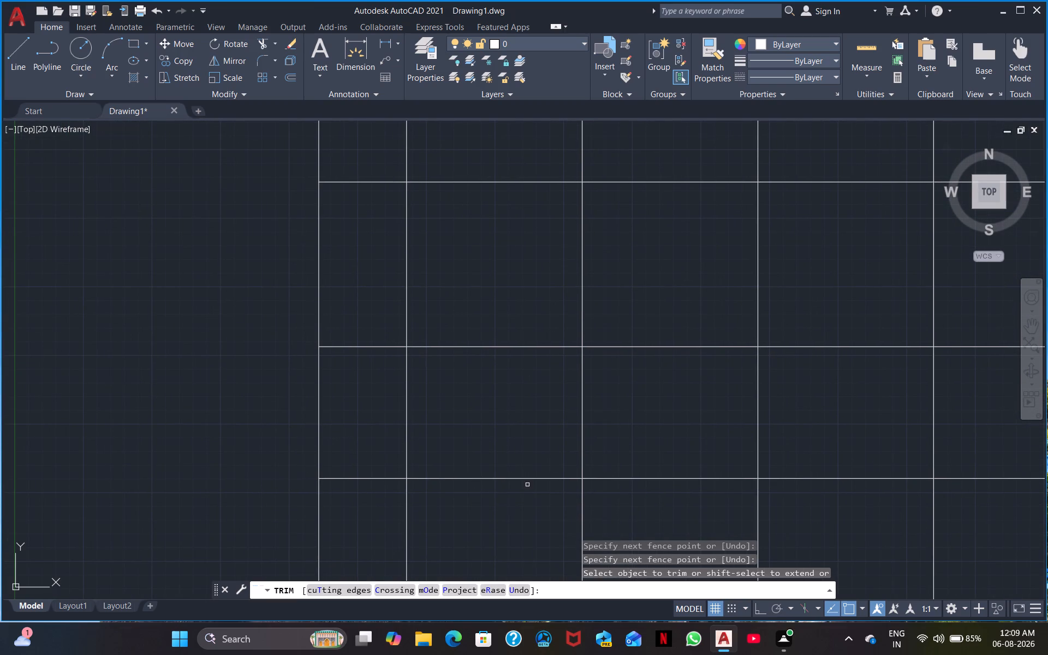
middle_drag(521, 522, 615, 498)
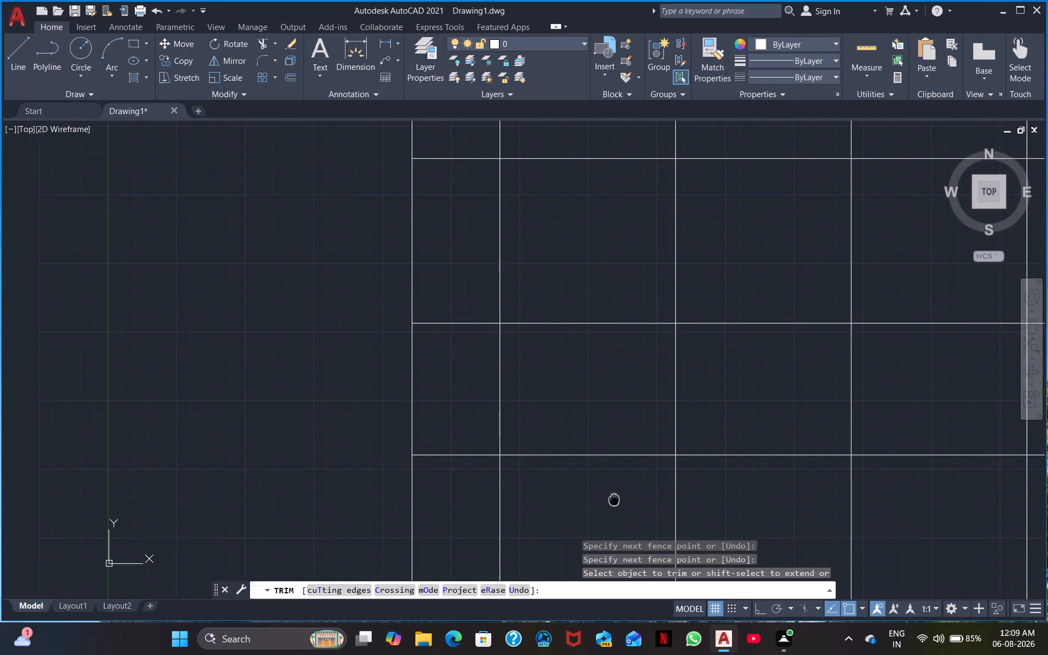
middle_drag(615, 498, 617, 497)
middle_drag(565, 433, 641, 473)
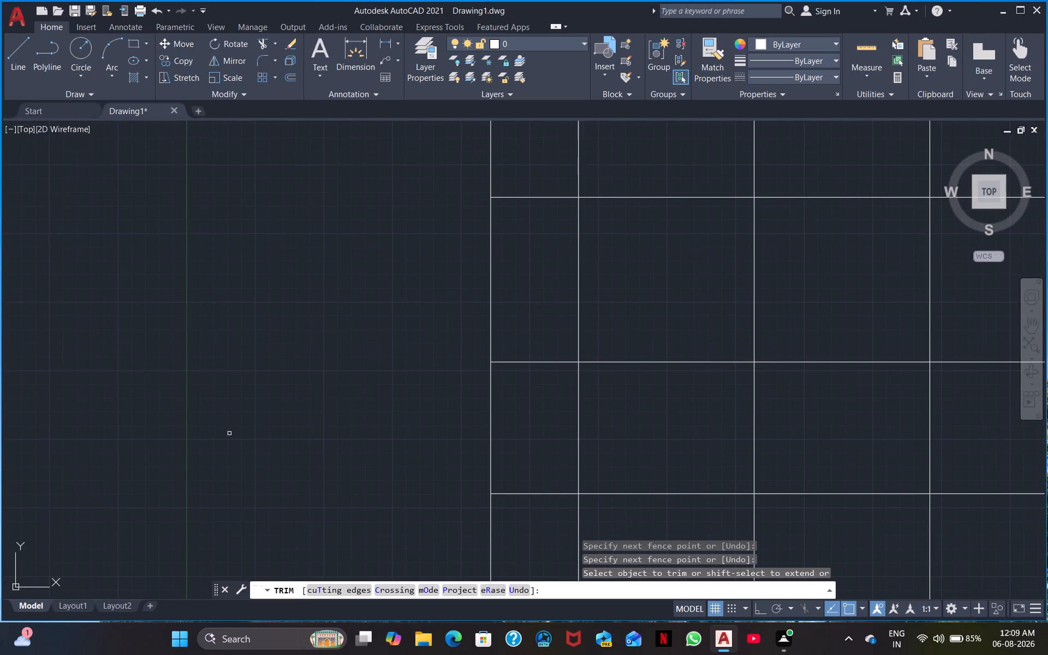
key(Escape)
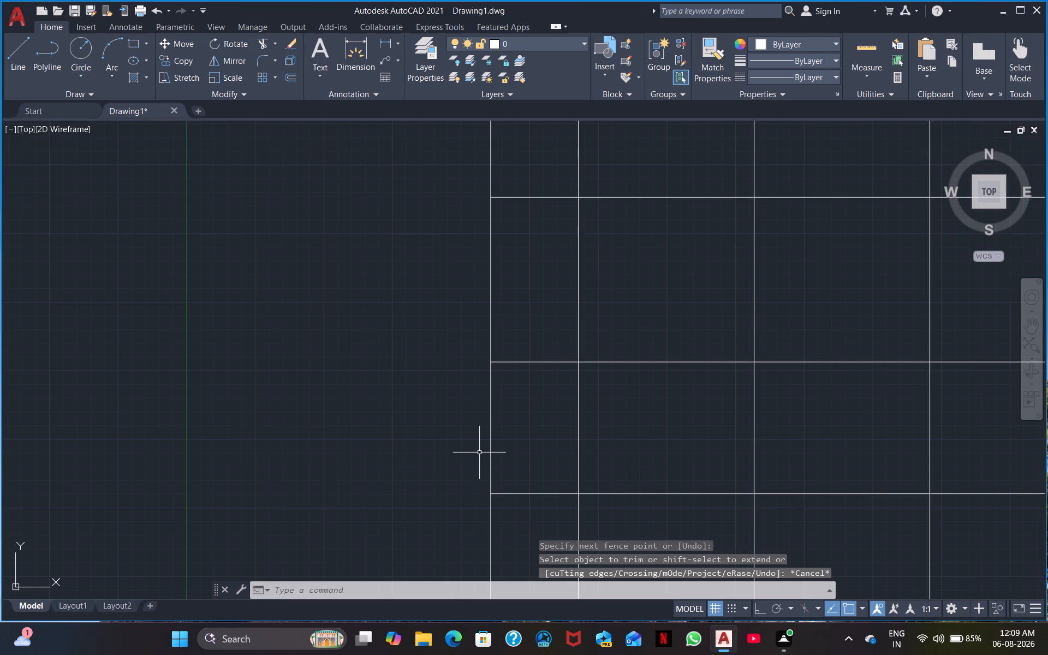
text(O)
key(space)
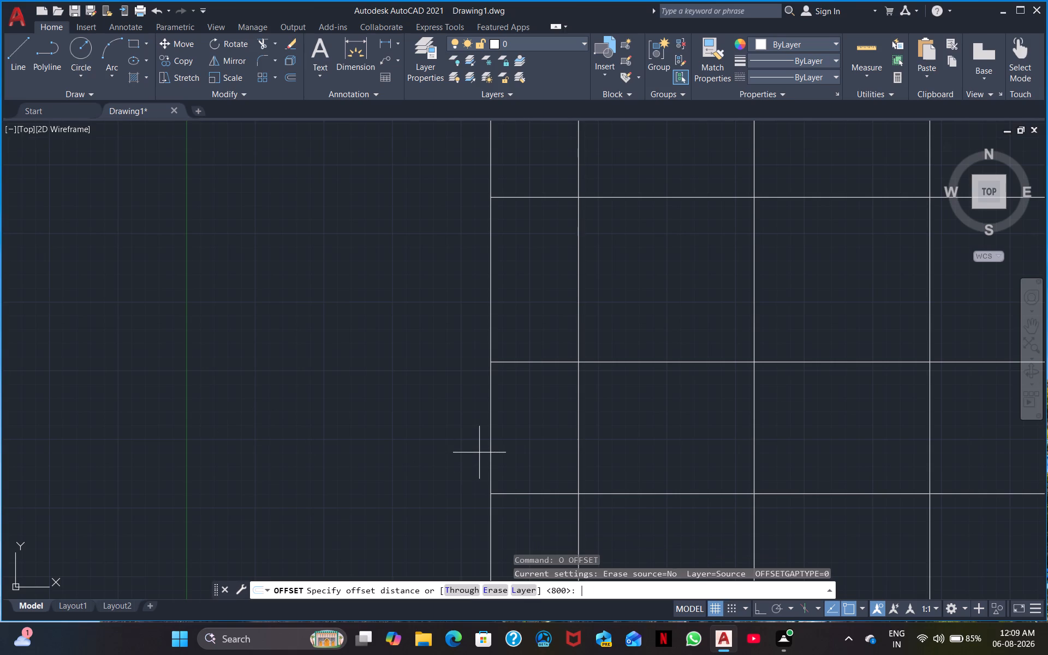
text(50)
key(Return)
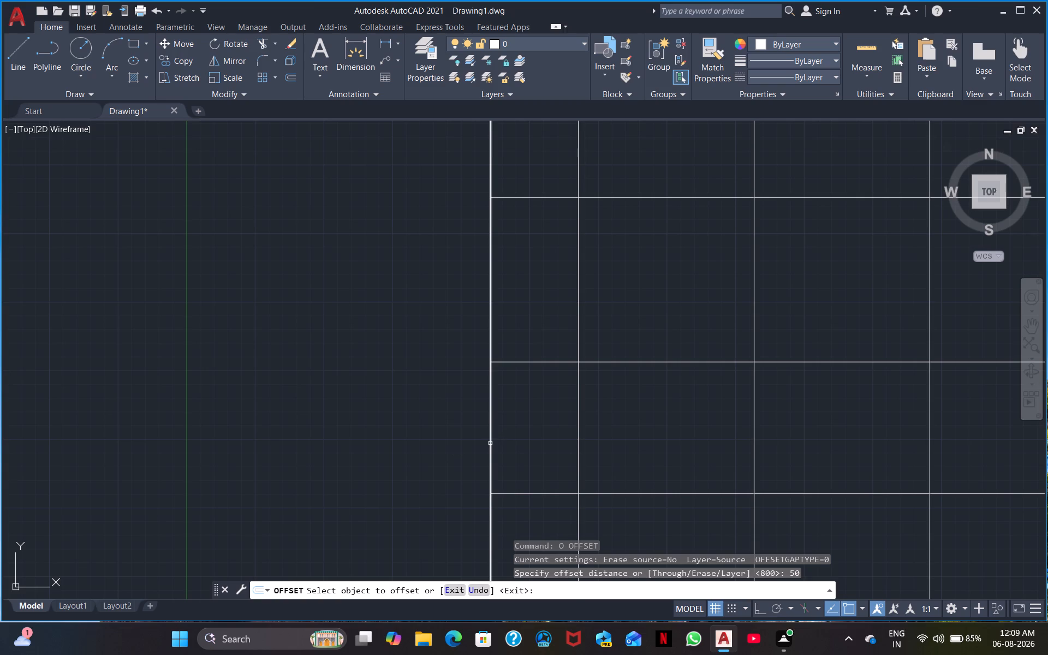
click(491, 444)
click(501, 445)
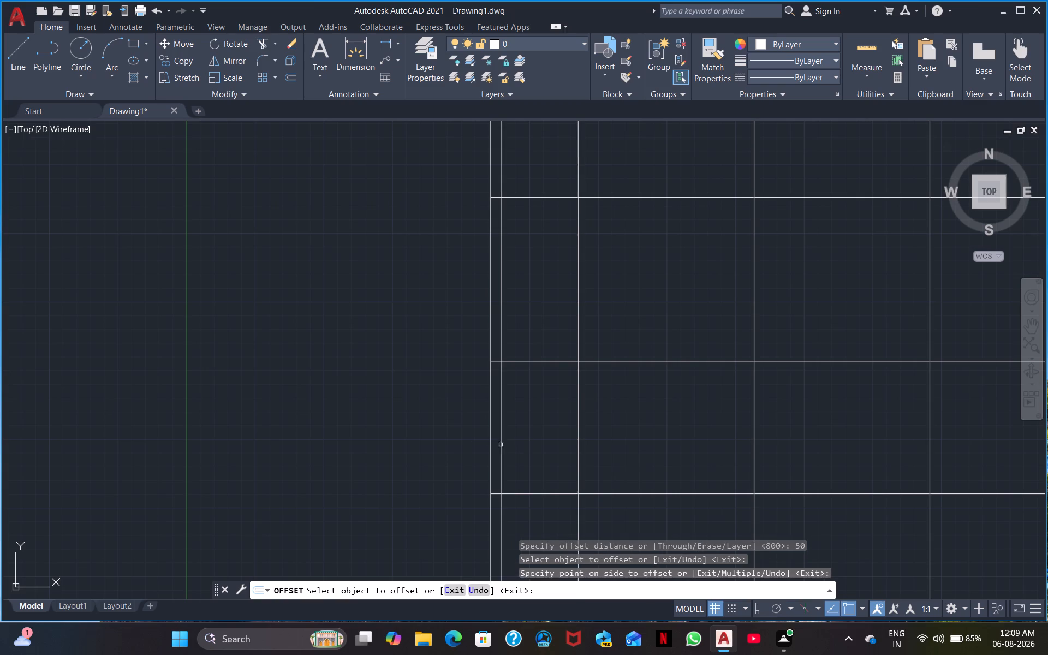
click(577, 432)
click(567, 438)
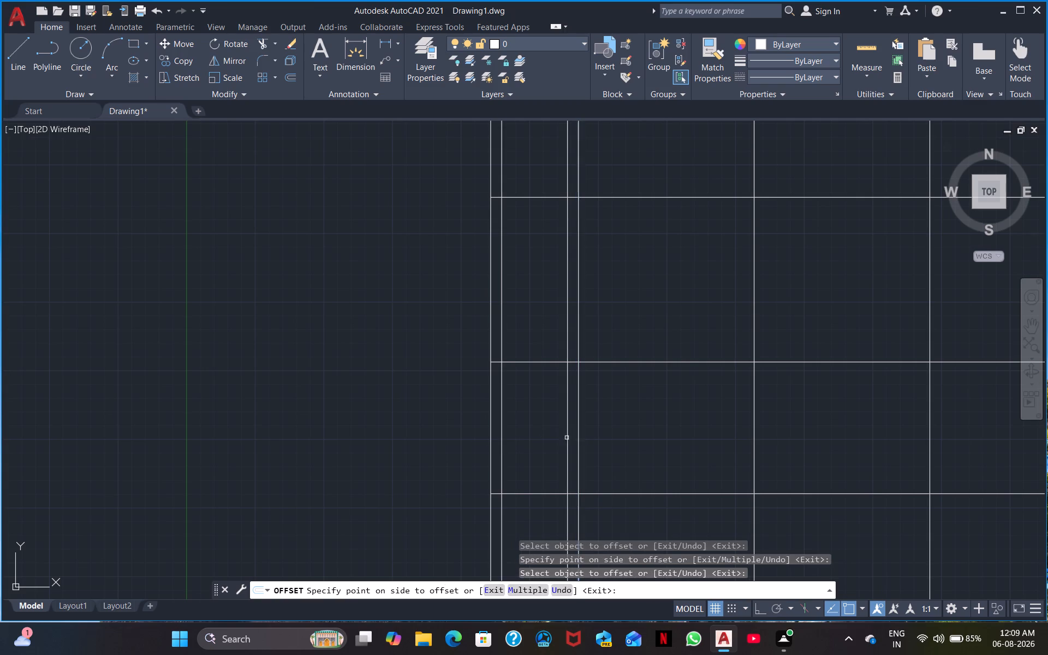
scroll(540, 410, up, 1)
scroll(543, 414, down, 1)
middle_drag(543, 414, 487, 522)
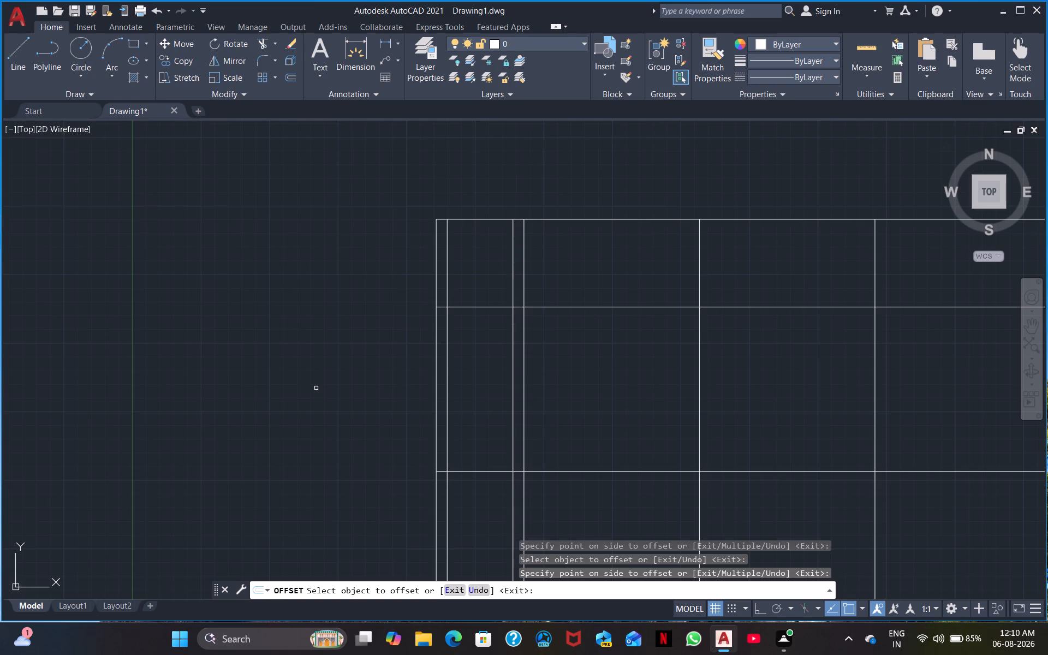
key(Escape)
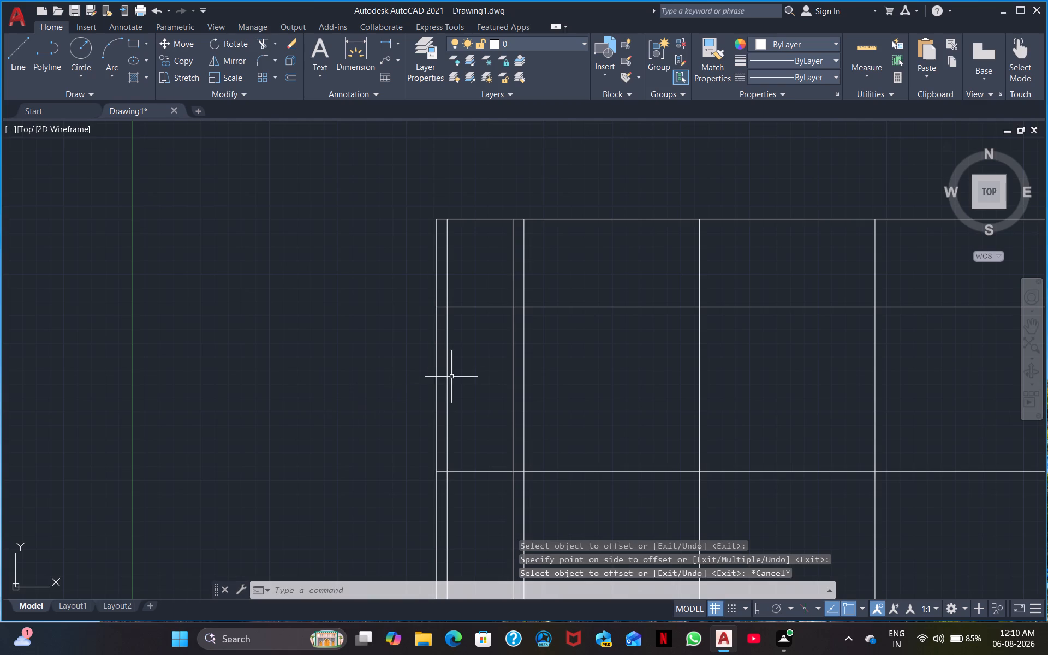
Erase the two inner vertical lines offset by 50 inside the narrow first column.
click(447, 383)
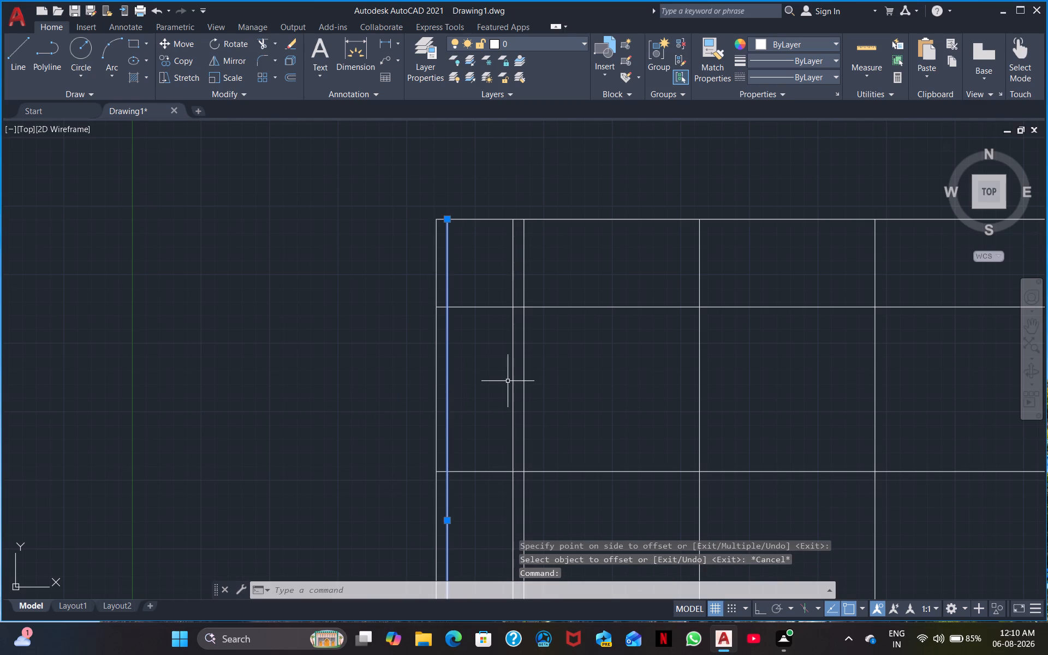
click(514, 381)
key(Delete)
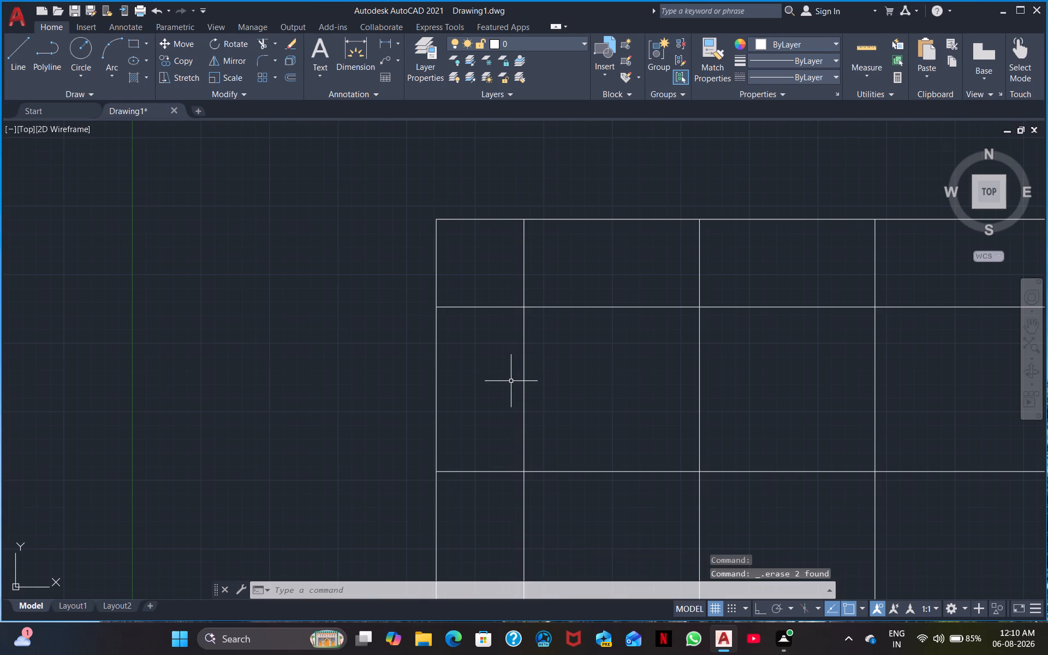
Trim the four inner vertical lines out of the grid's top row, leaving it as one undivided strip.
middle_drag(619, 402, 499, 396)
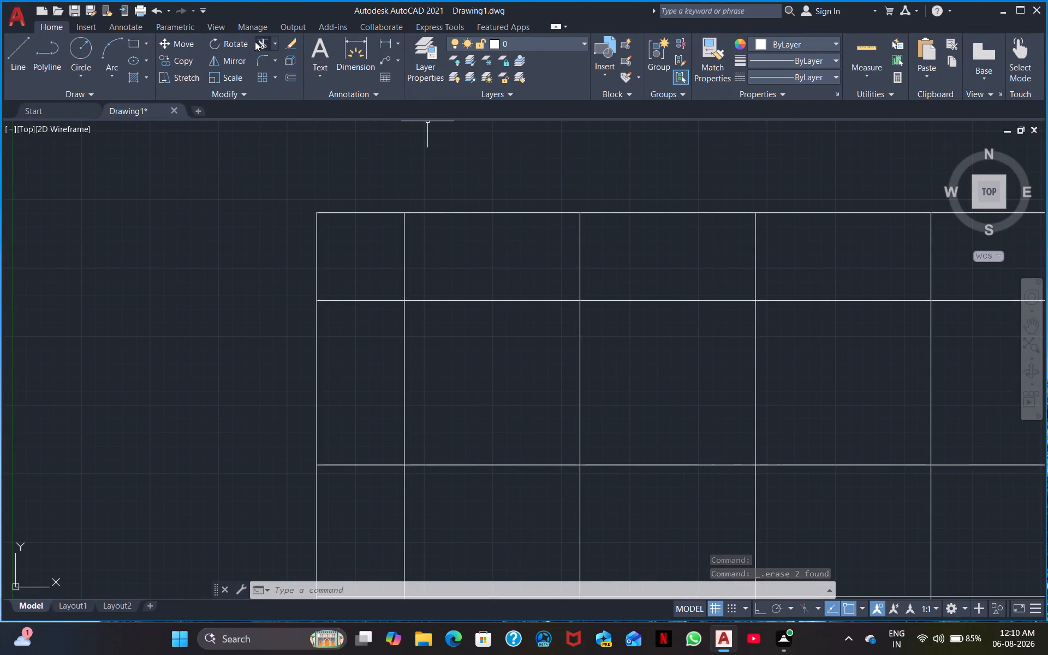
click(260, 43)
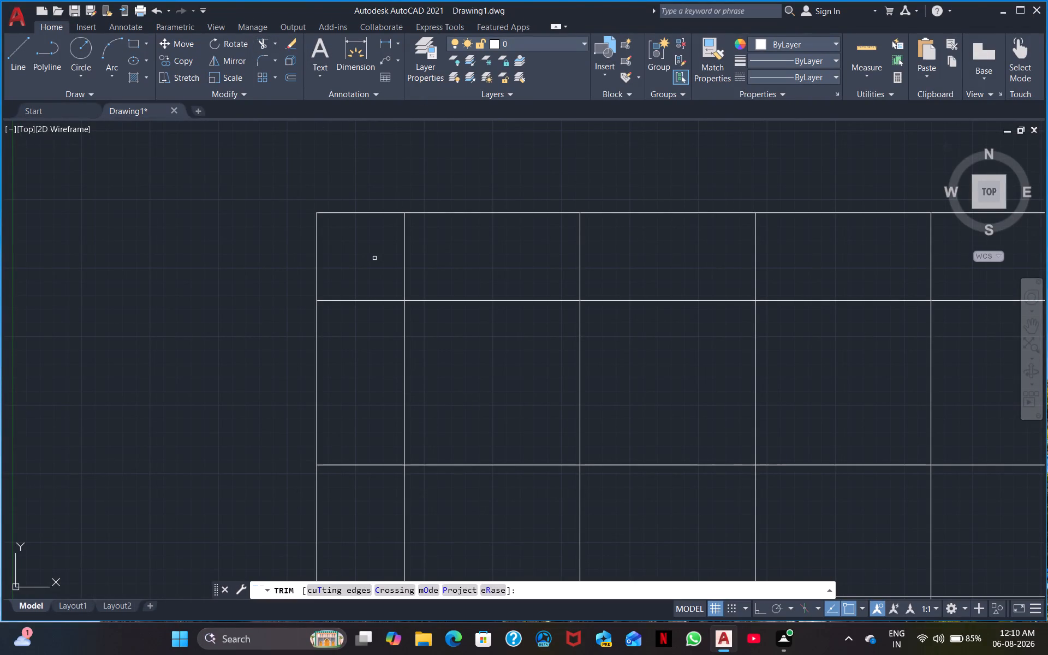
drag(374, 258, 739, 253)
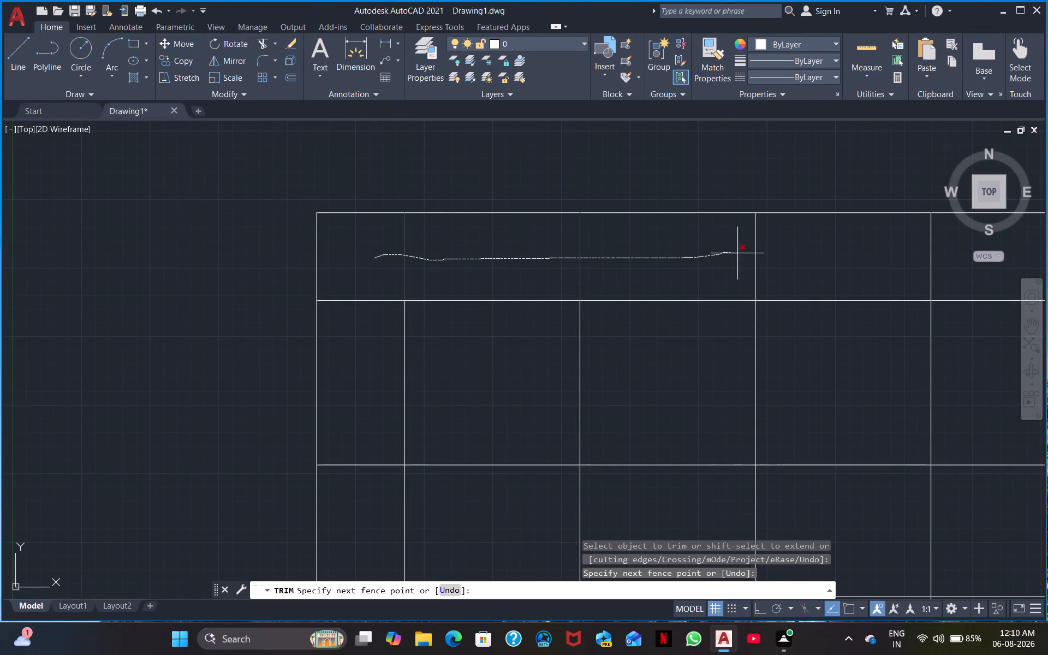
drag(739, 253, 793, 253)
click(793, 253)
middle_drag(792, 250, 444, 282)
drag(479, 276, 477, 277)
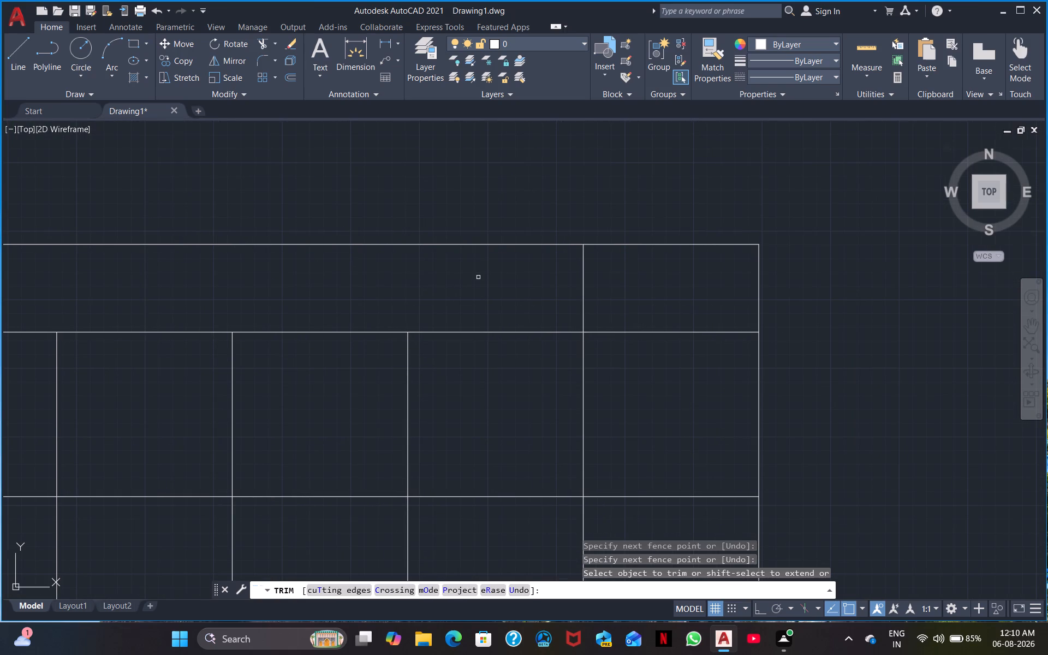
drag(477, 277, 620, 279)
click(585, 282)
Trim the two middle horizontal lines out of the narrow first column so it is undivided between the top and bottom strips.
middle_drag(567, 289, 703, 194)
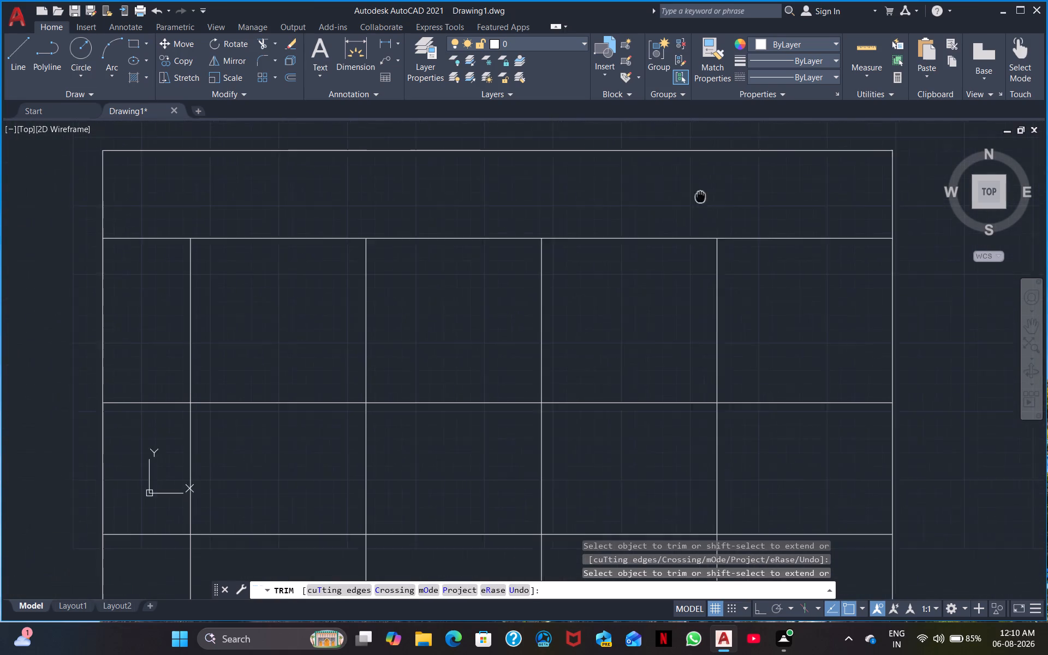
middle_drag(703, 194, 724, 190)
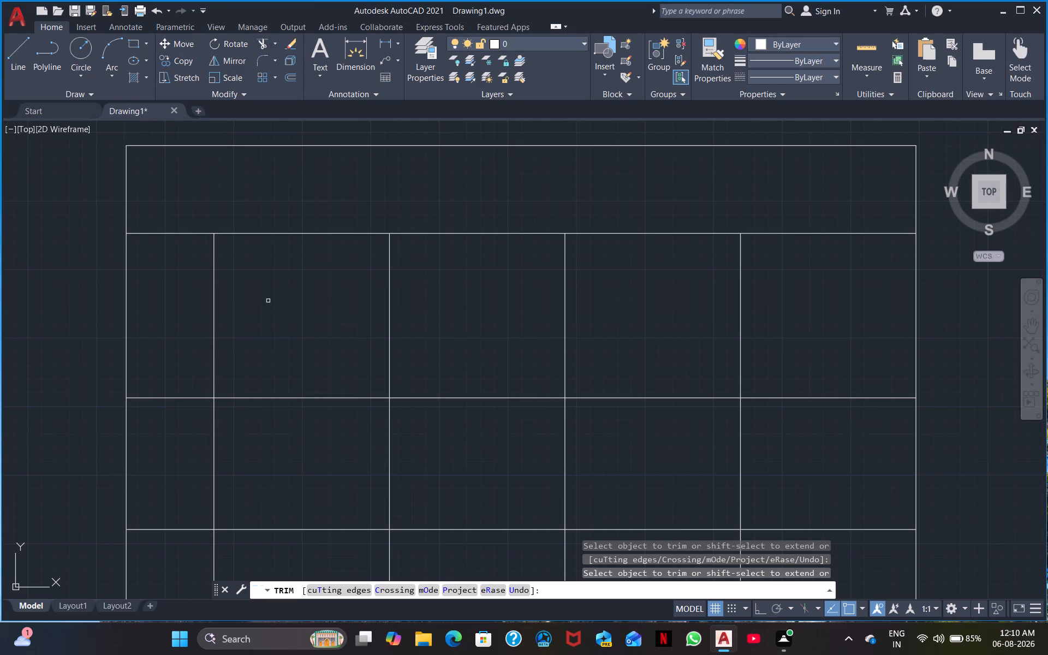
middle_drag(268, 301, 347, 215)
middle_drag(364, 230, 390, 251)
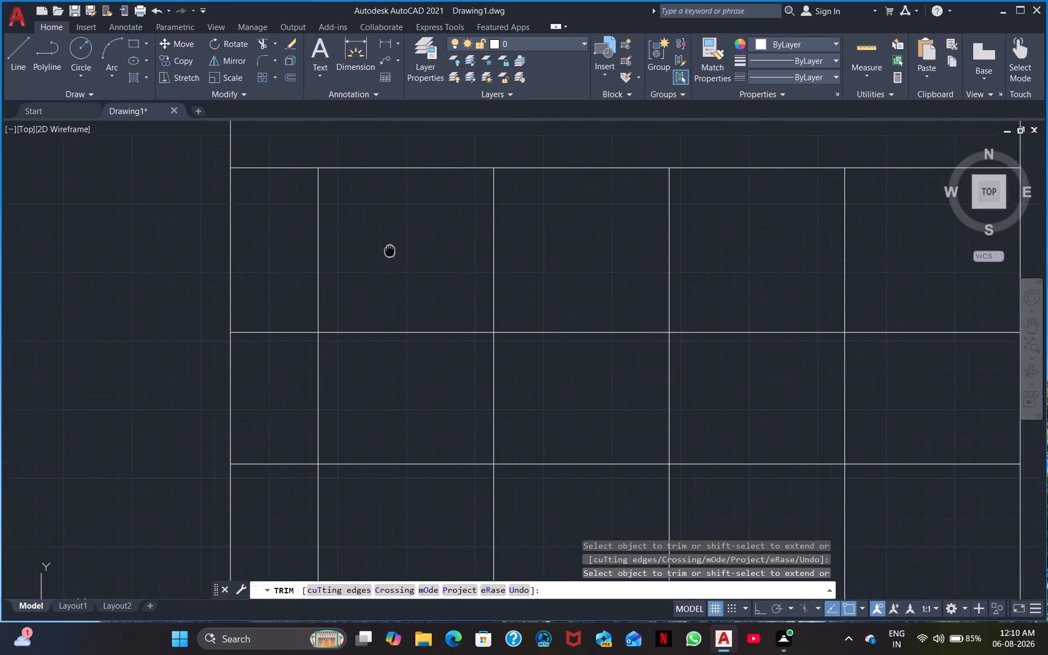
middle_drag(390, 251, 413, 245)
middle_drag(397, 269, 412, 260)
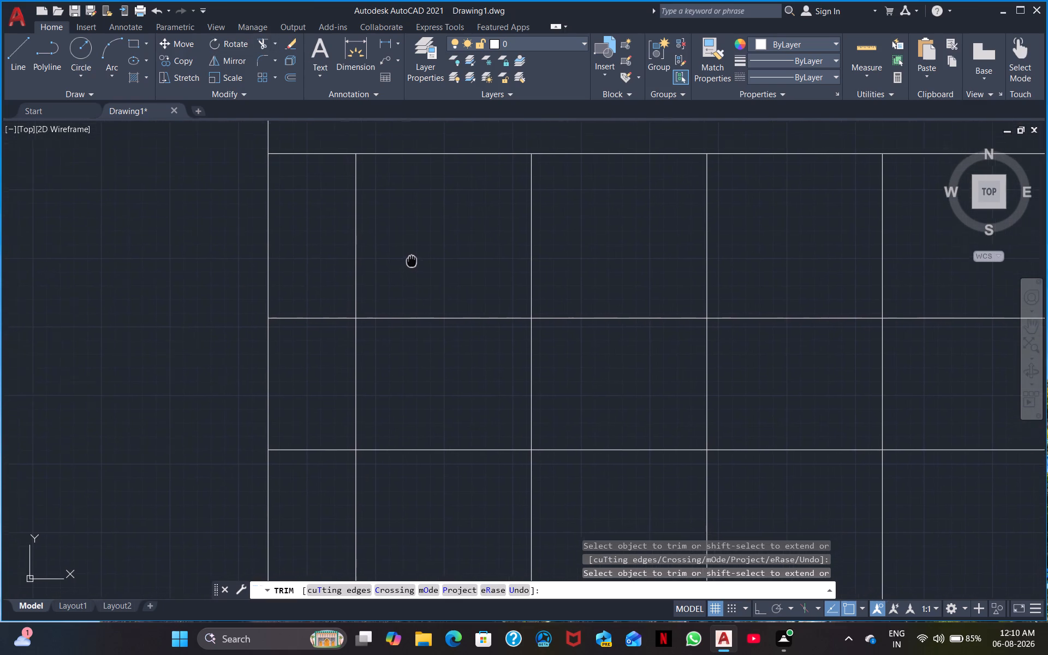
middle_drag(412, 260, 416, 258)
middle_drag(401, 254, 457, 279)
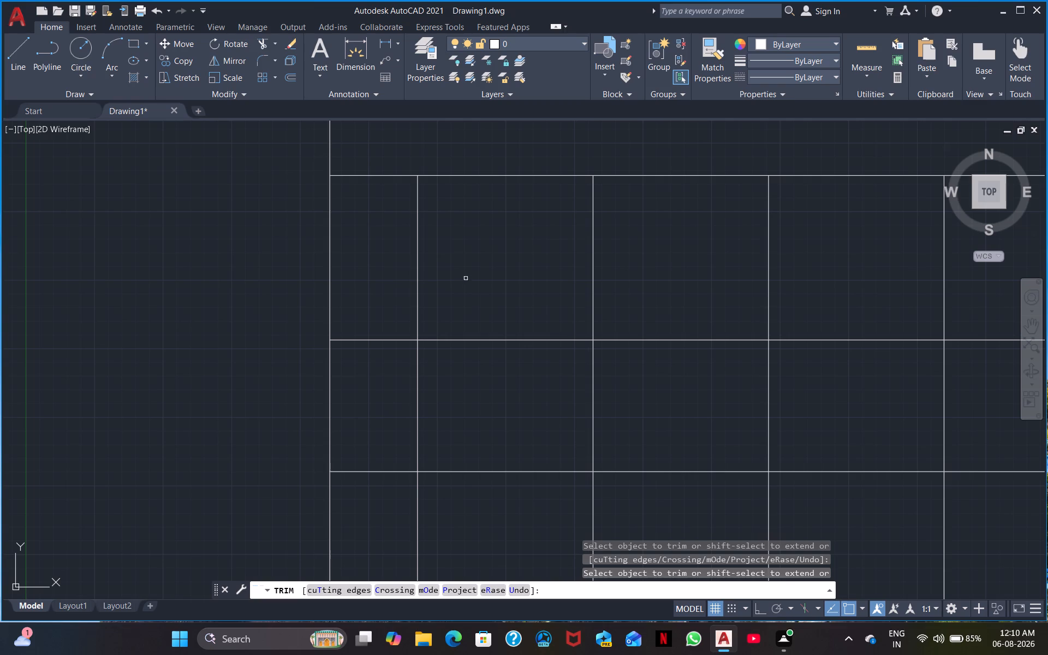
click(366, 340)
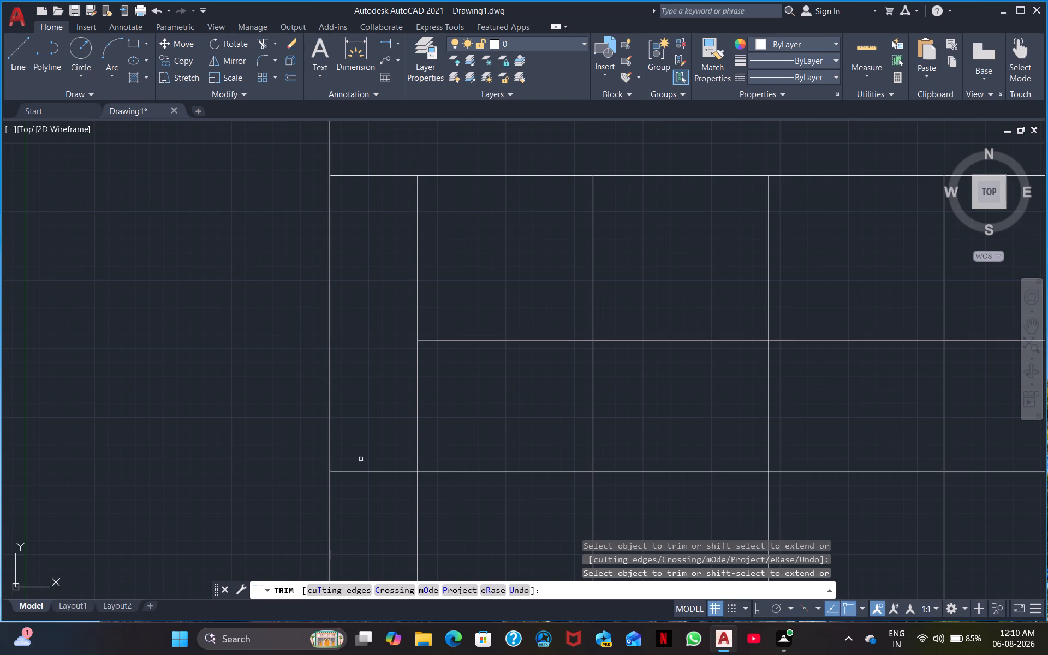
click(364, 472)
Draw a line across the top edge of the first column, just below the top strip, between its two vertical sides.
middle_drag(364, 495, 359, 363)
middle_drag(337, 407, 347, 485)
middle_click(236, 414)
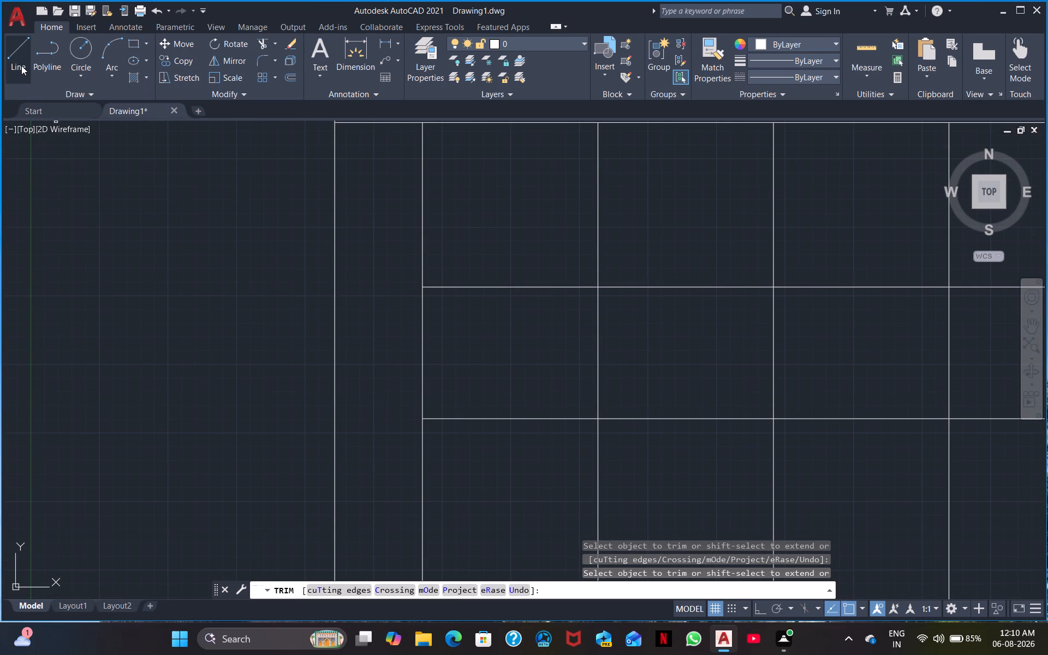
click(21, 65)
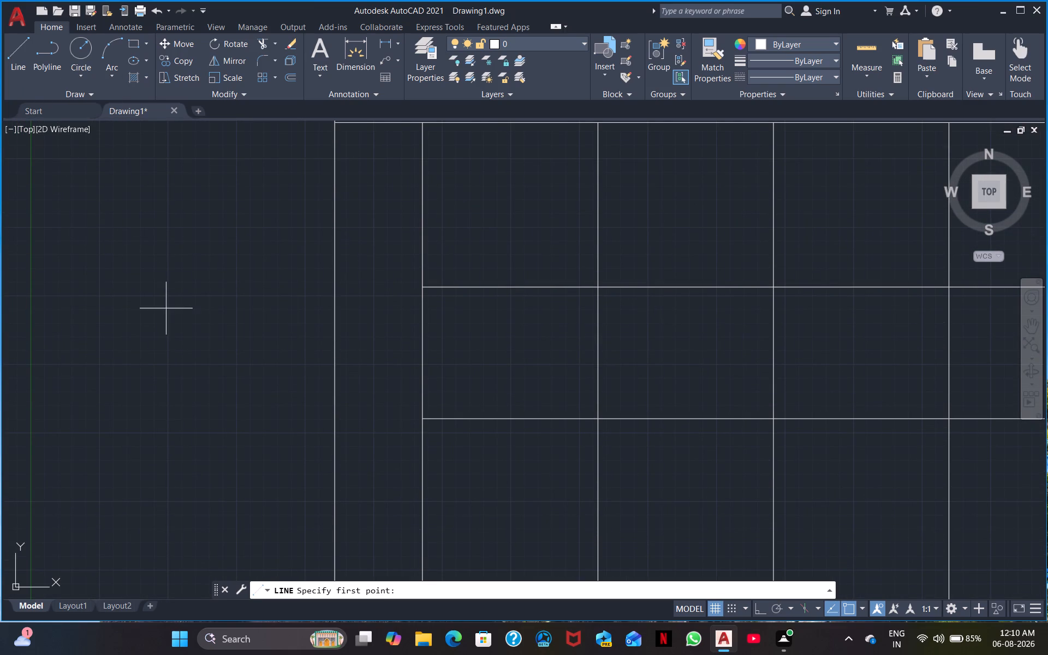
middle_drag(218, 288, 188, 362)
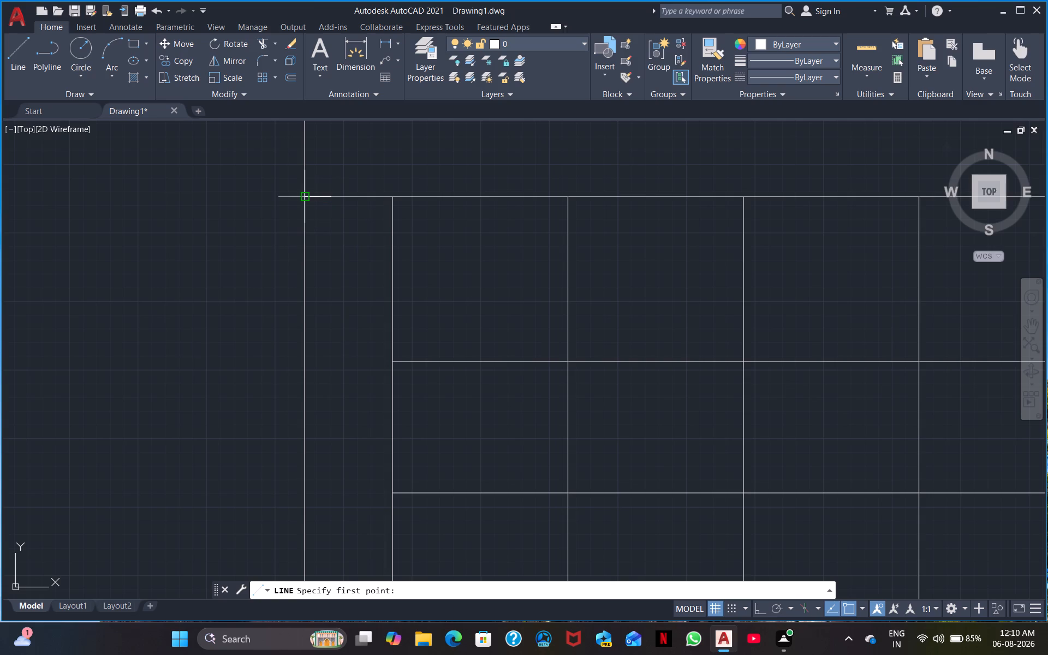
click(307, 196)
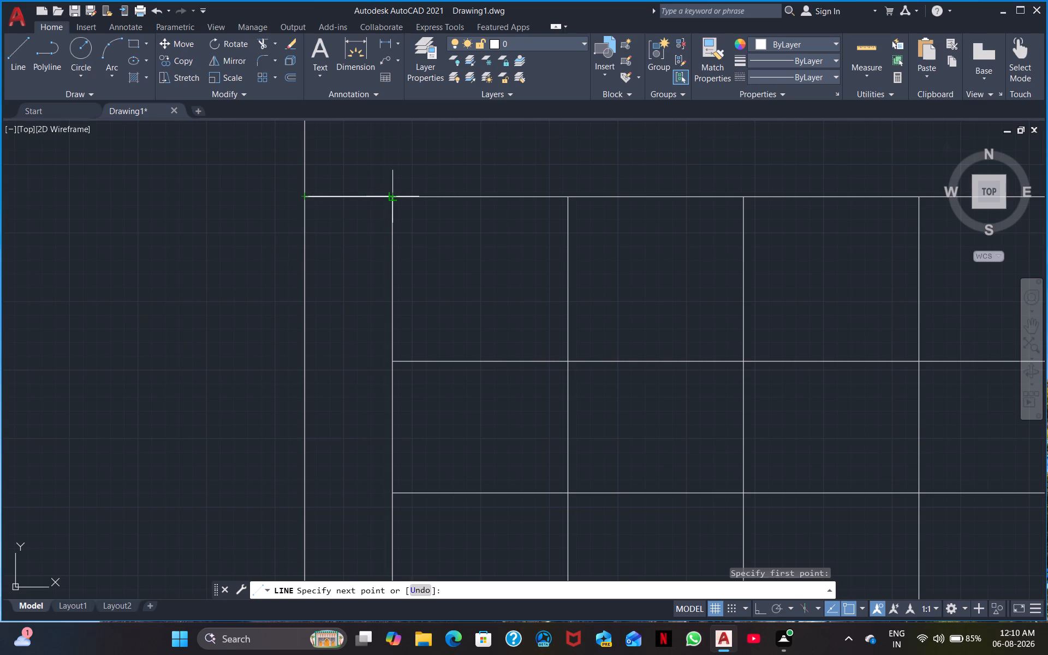
click(391, 196)
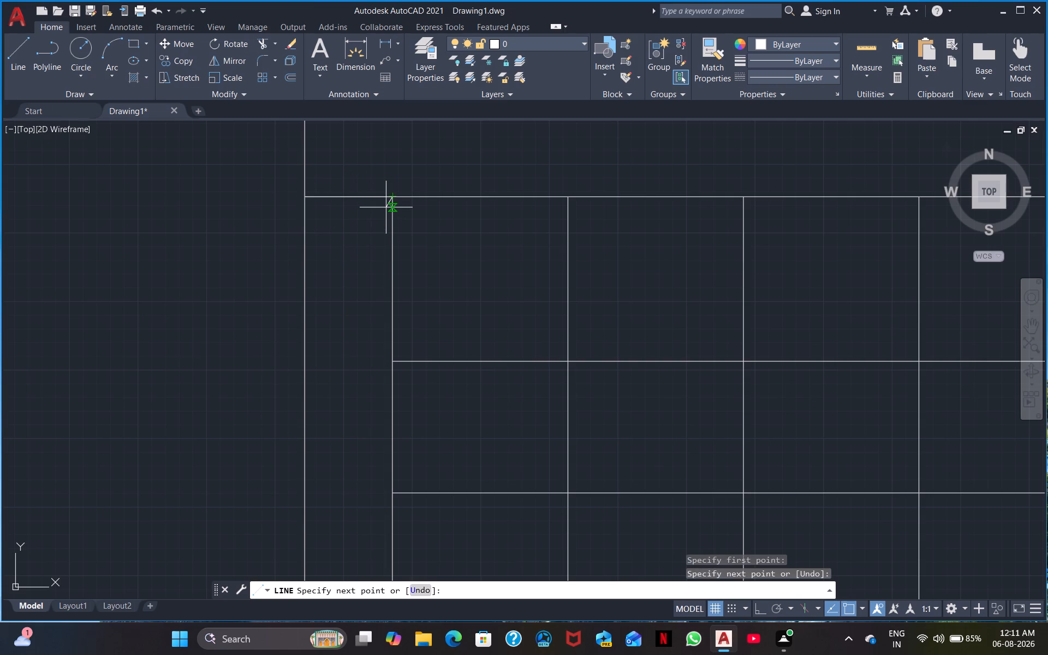
key(Escape)
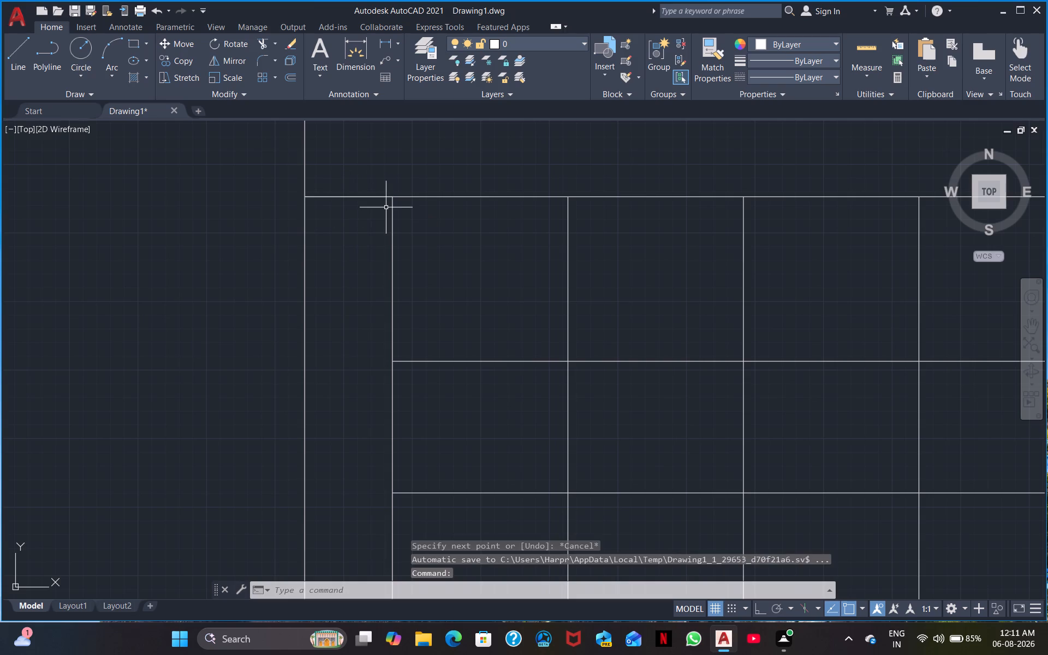
Offset the first column's new top edge line downward by 25, into the column.
text(O)
key(space)
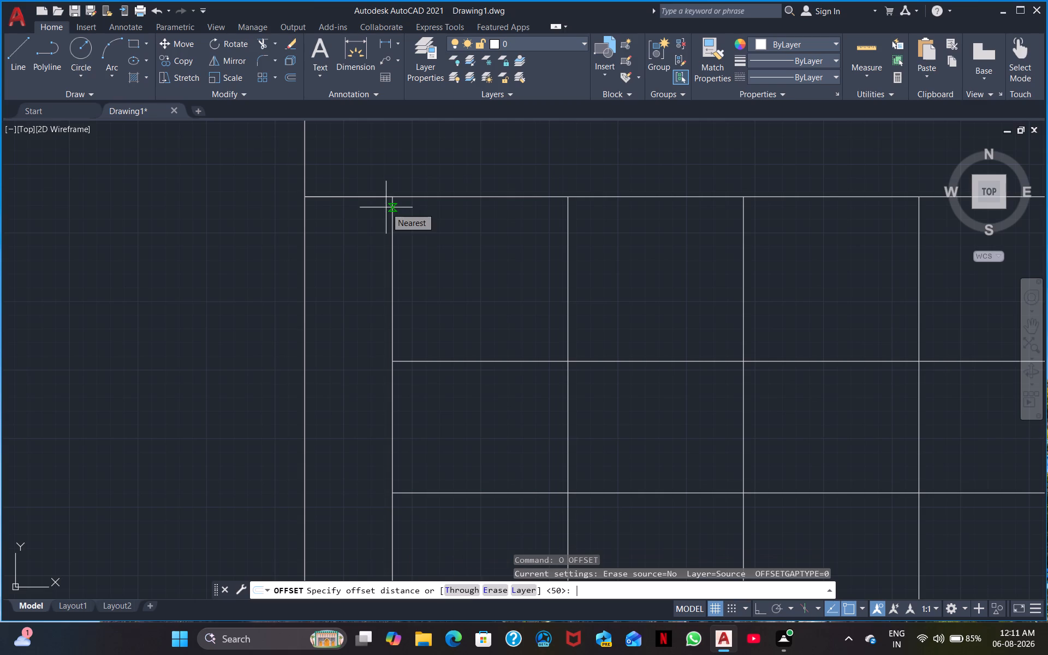
text(25)
key(Return)
click(348, 198)
click(344, 209)
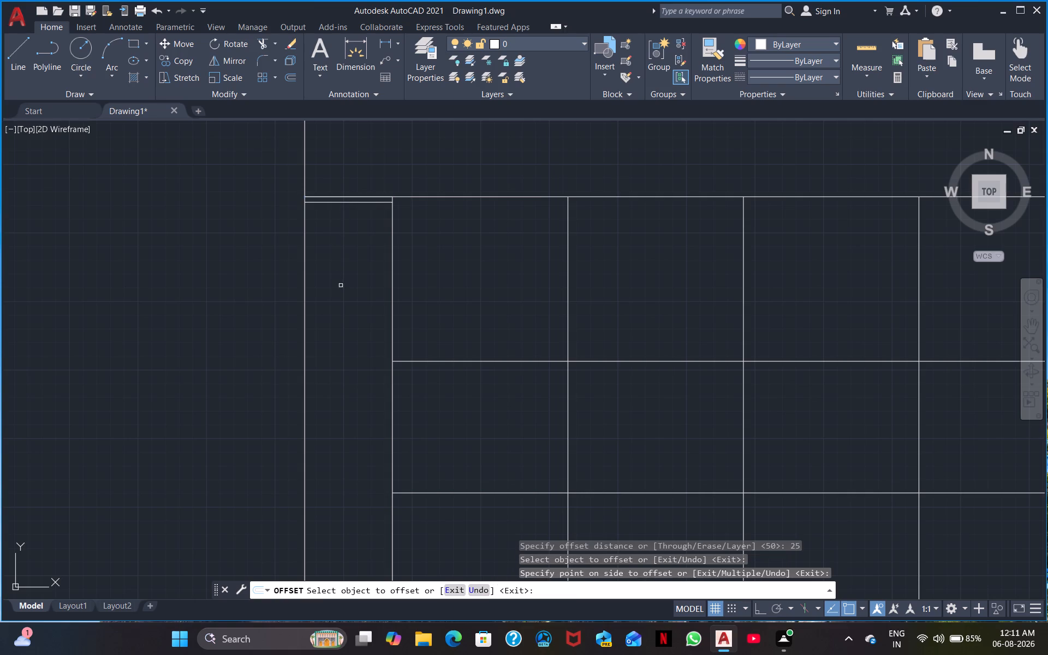
Draw a line across the bottom edge of the first column, along the top of the thin bottom strip.
scroll(373, 302, down, 1)
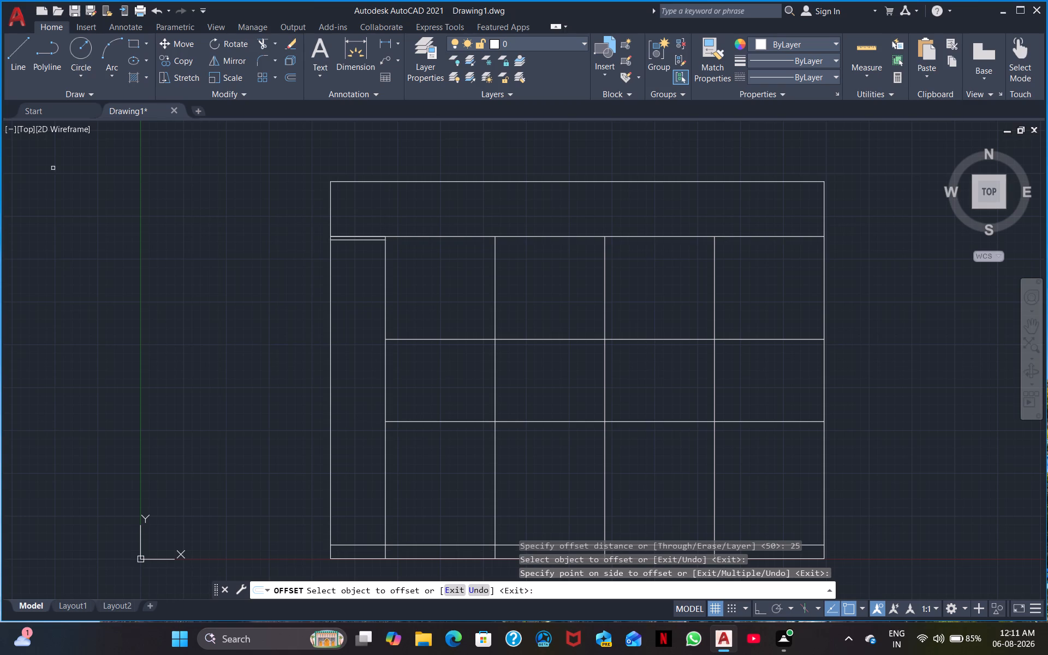
click(6, 63)
middle_drag(229, 608, 180, 525)
middle_drag(261, 547, 199, 453)
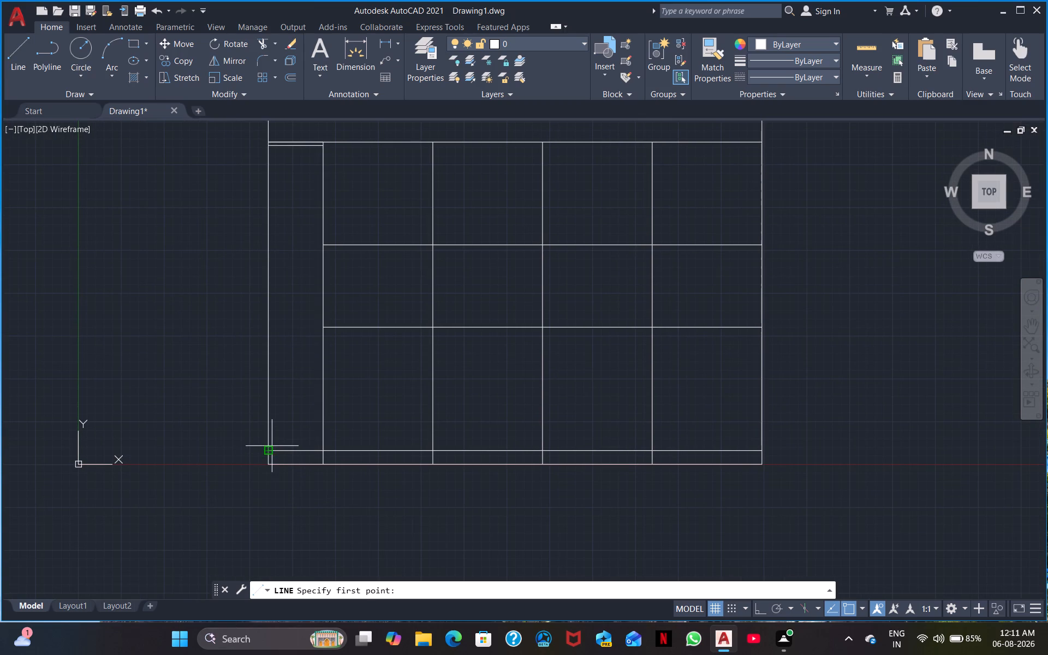
click(271, 449)
click(327, 451)
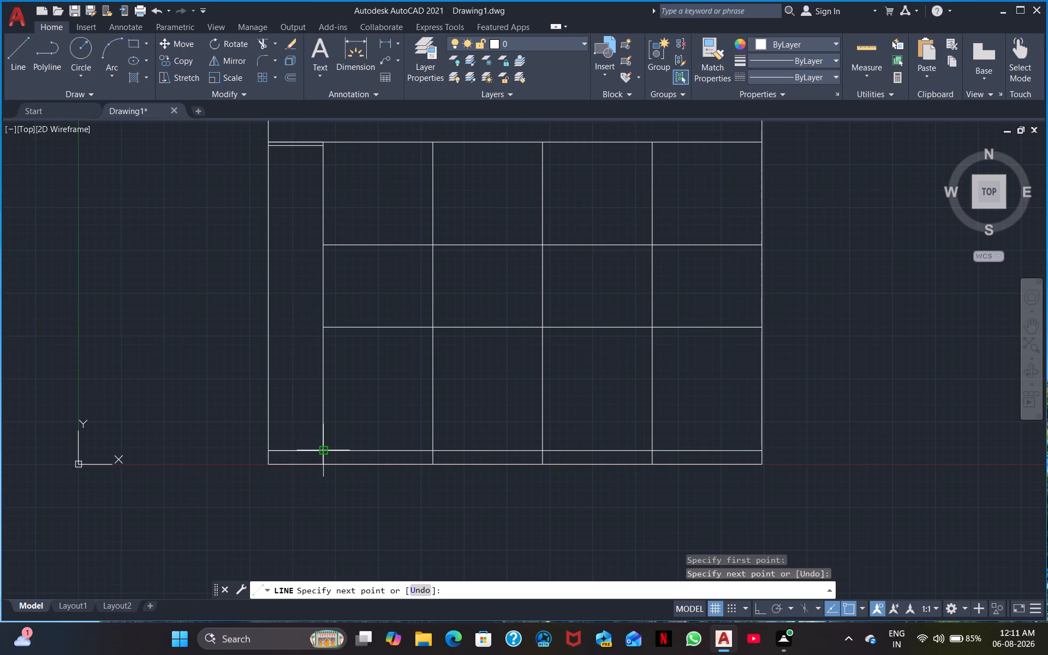
key(Escape)
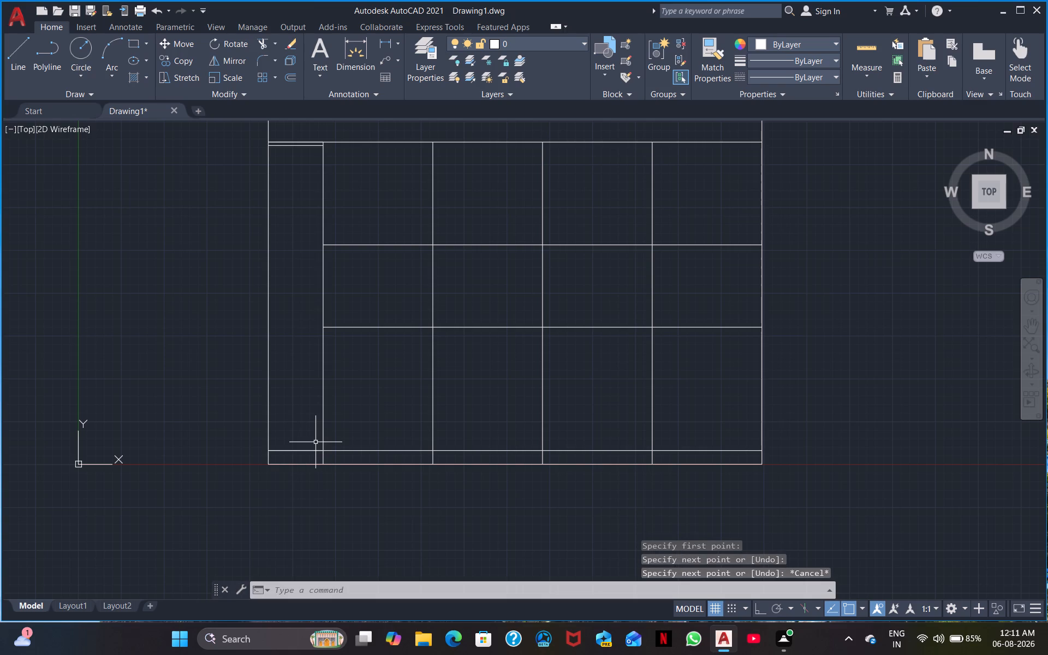
Offset the first column's new bottom edge line upward by 25, into the column.
text(O)
key(space)
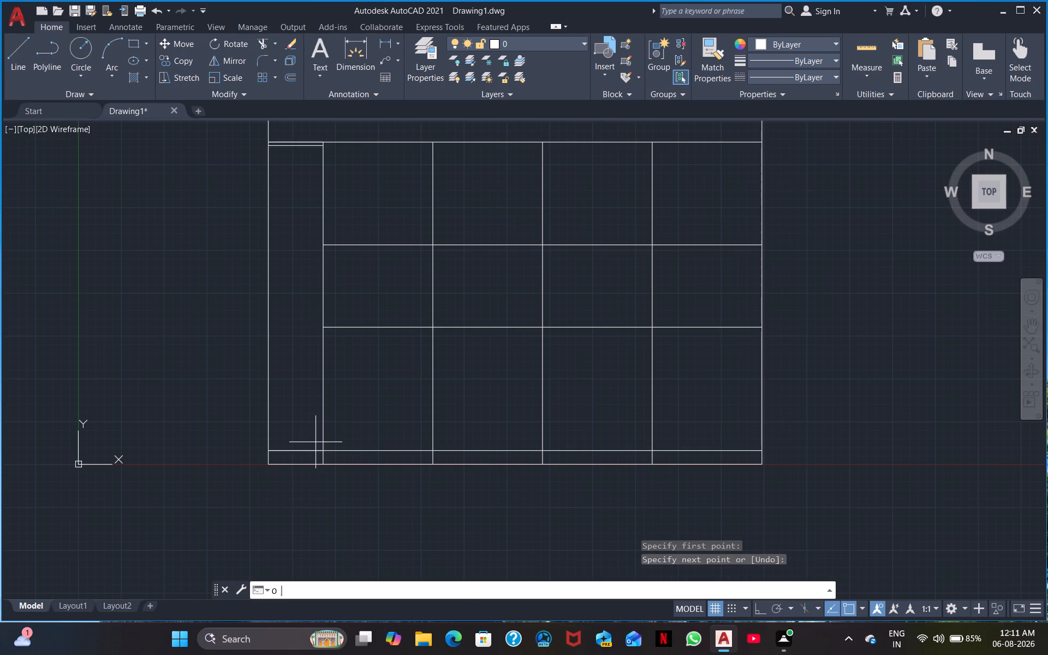
key(space)
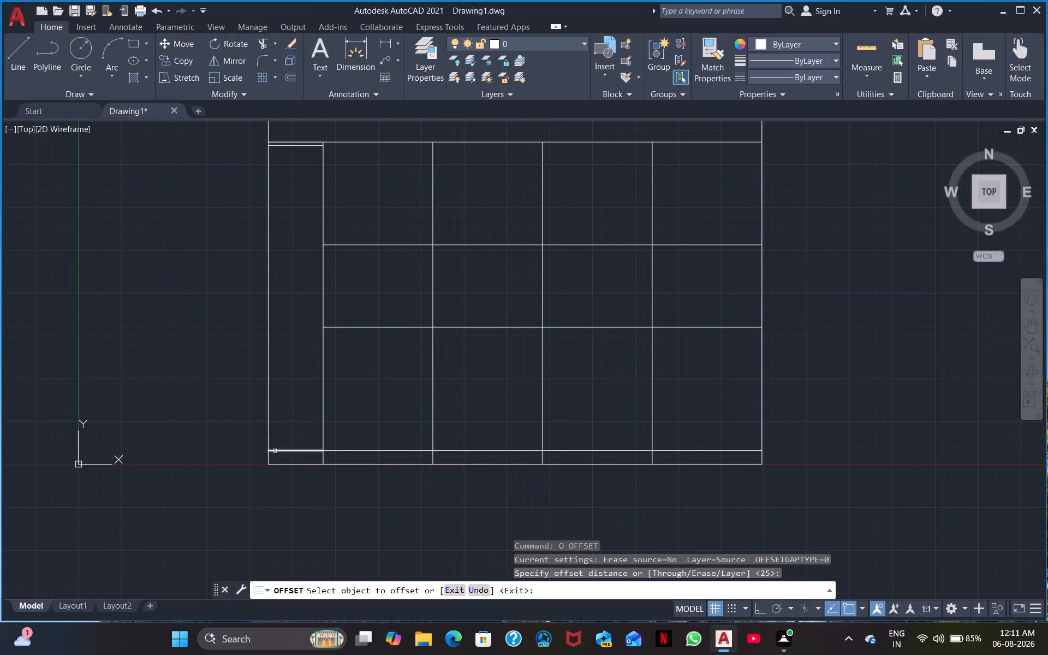
click(283, 450)
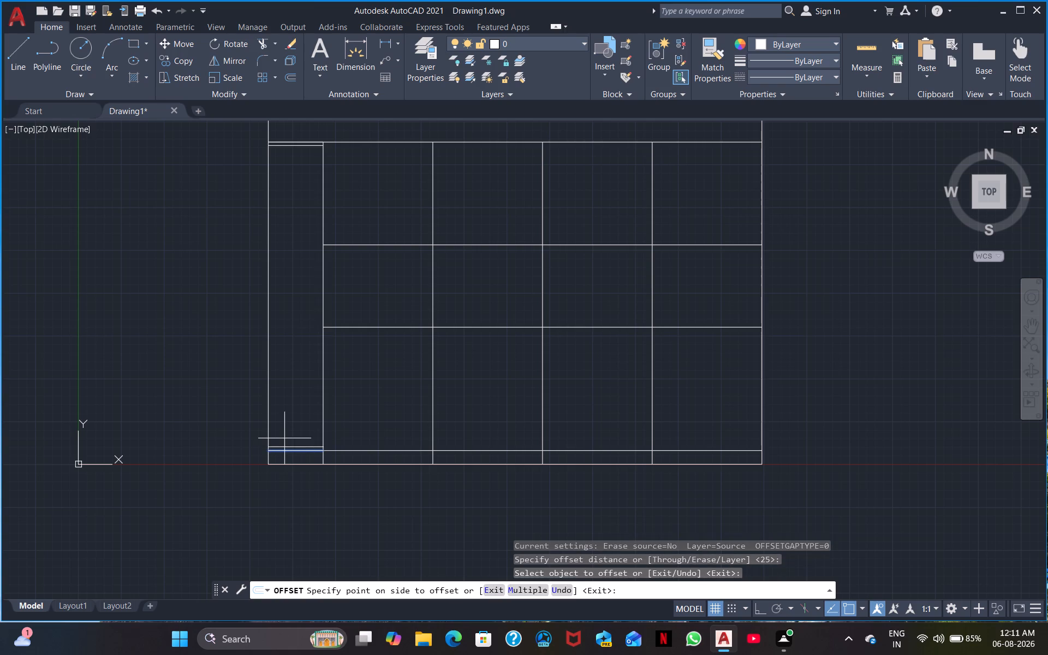
click(284, 437)
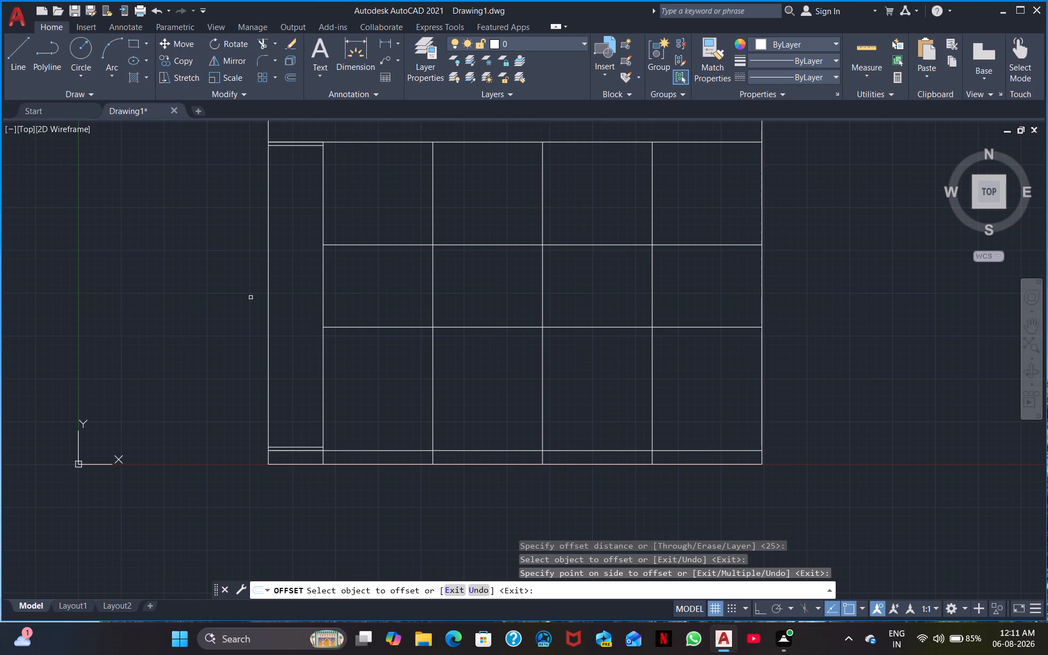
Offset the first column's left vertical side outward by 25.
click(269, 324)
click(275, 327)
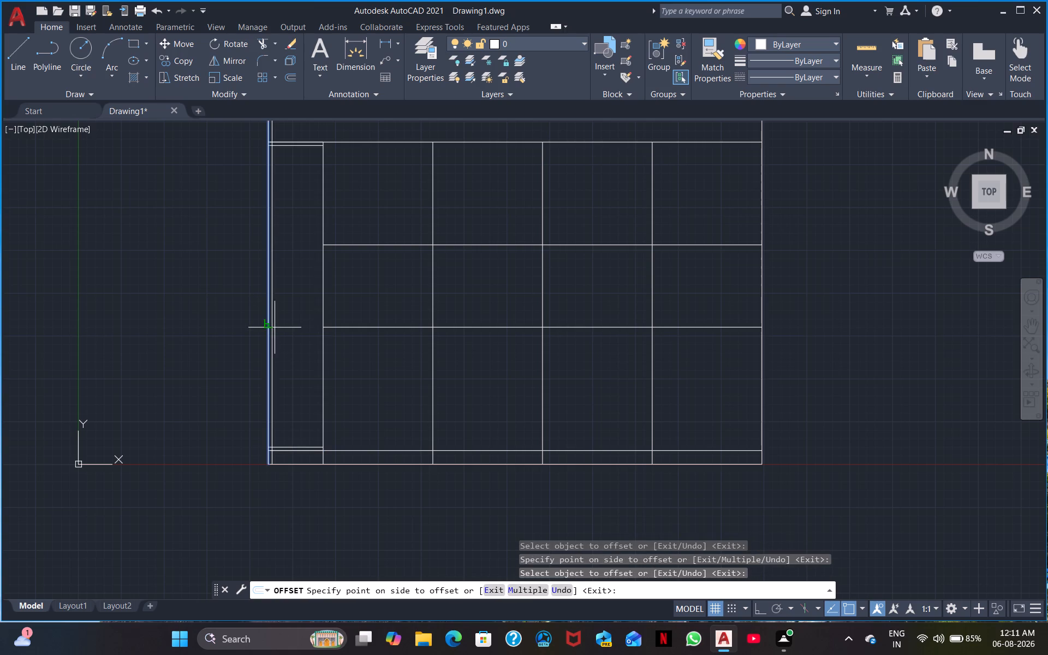
Offset the first column's two vertical sides by 25 into the column.
click(267, 361)
click(279, 359)
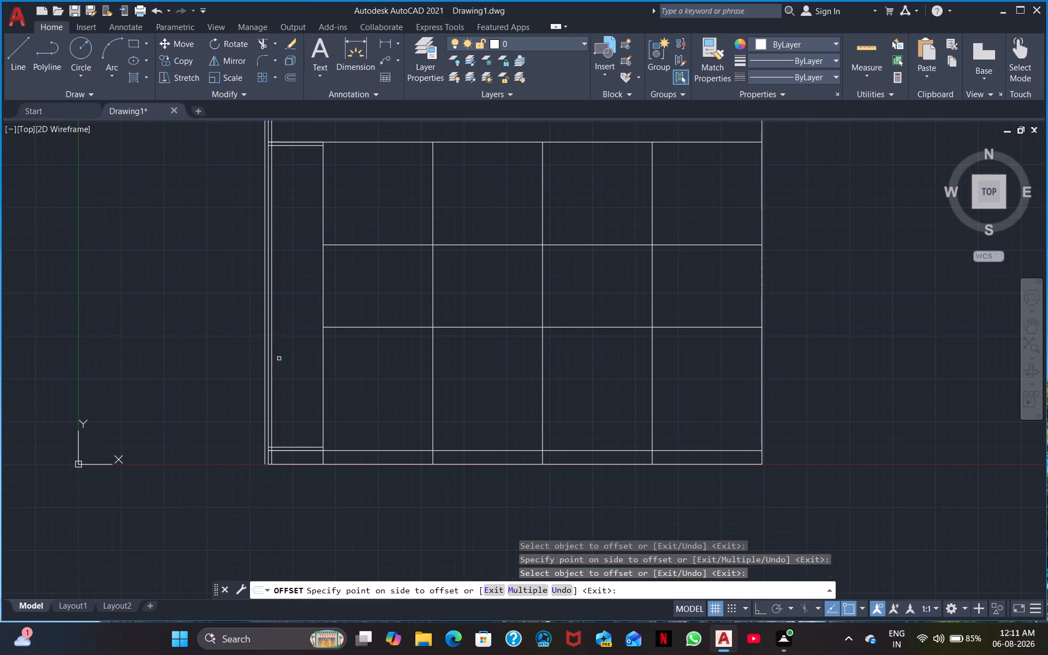
click(322, 355)
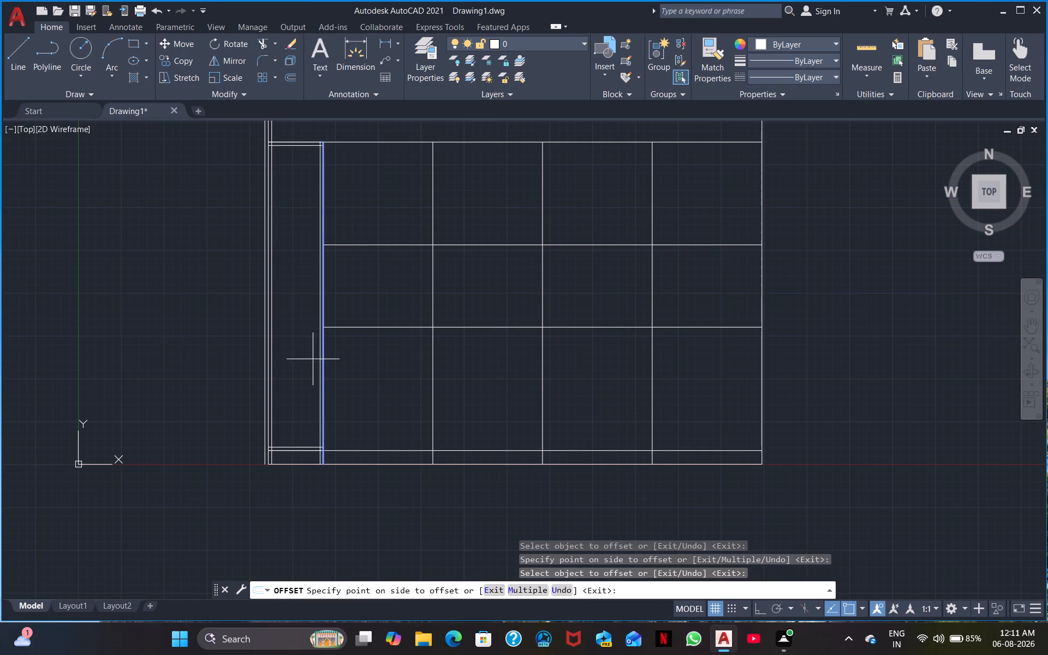
click(313, 359)
scroll(272, 353, down, 1)
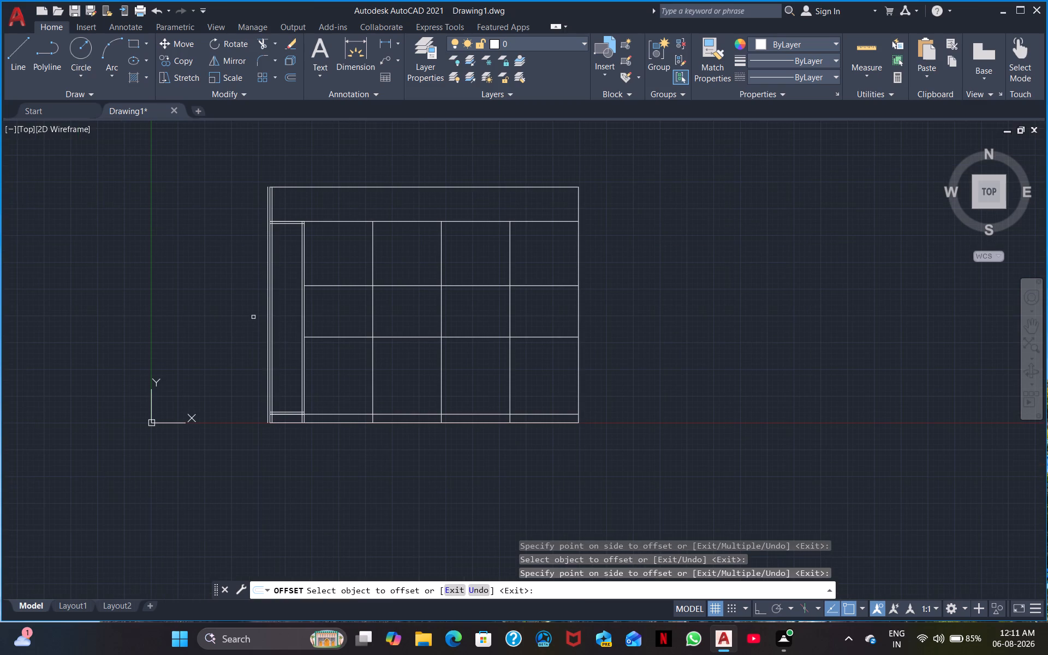
key(Escape)
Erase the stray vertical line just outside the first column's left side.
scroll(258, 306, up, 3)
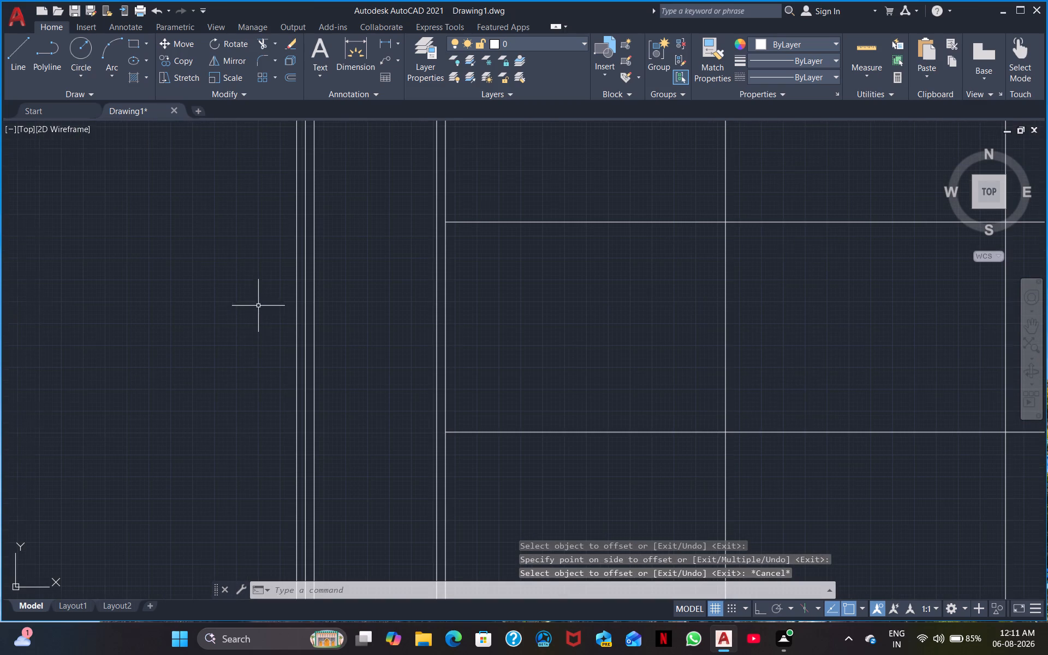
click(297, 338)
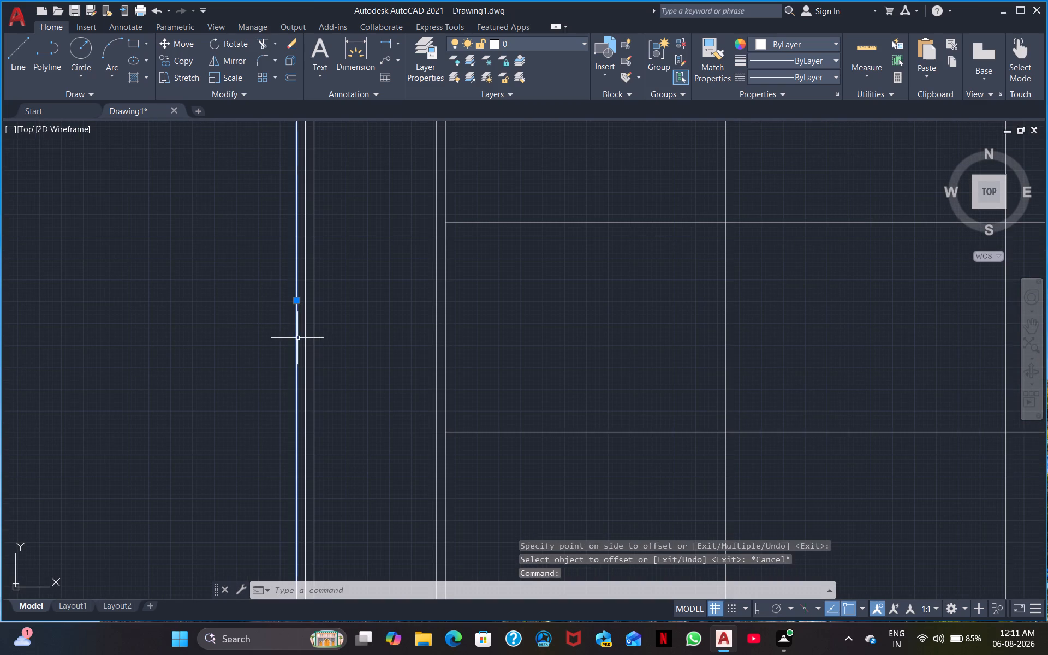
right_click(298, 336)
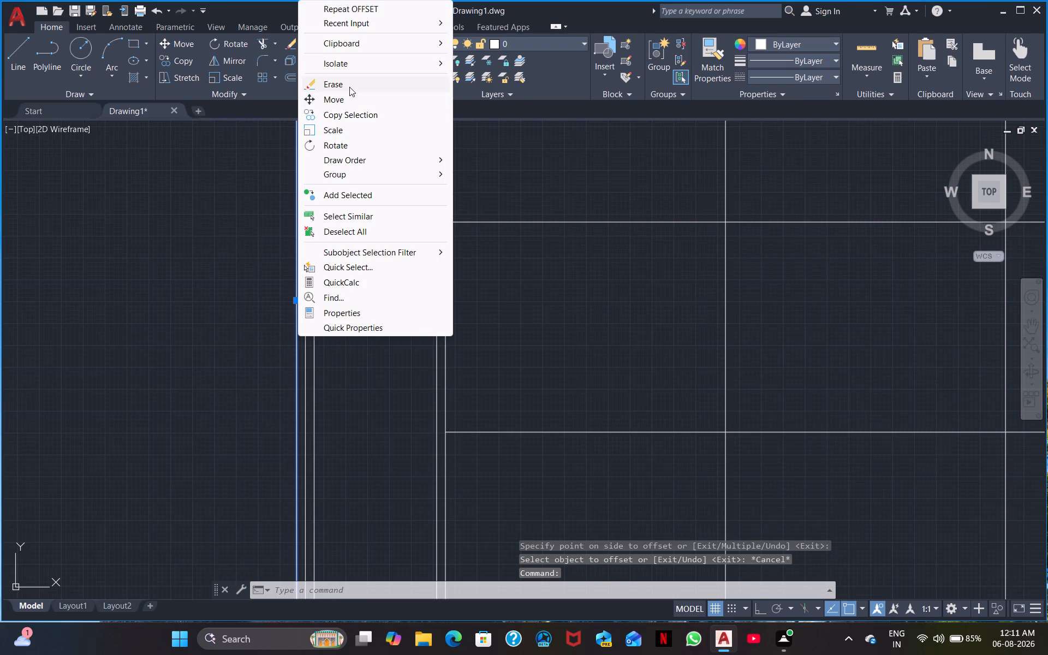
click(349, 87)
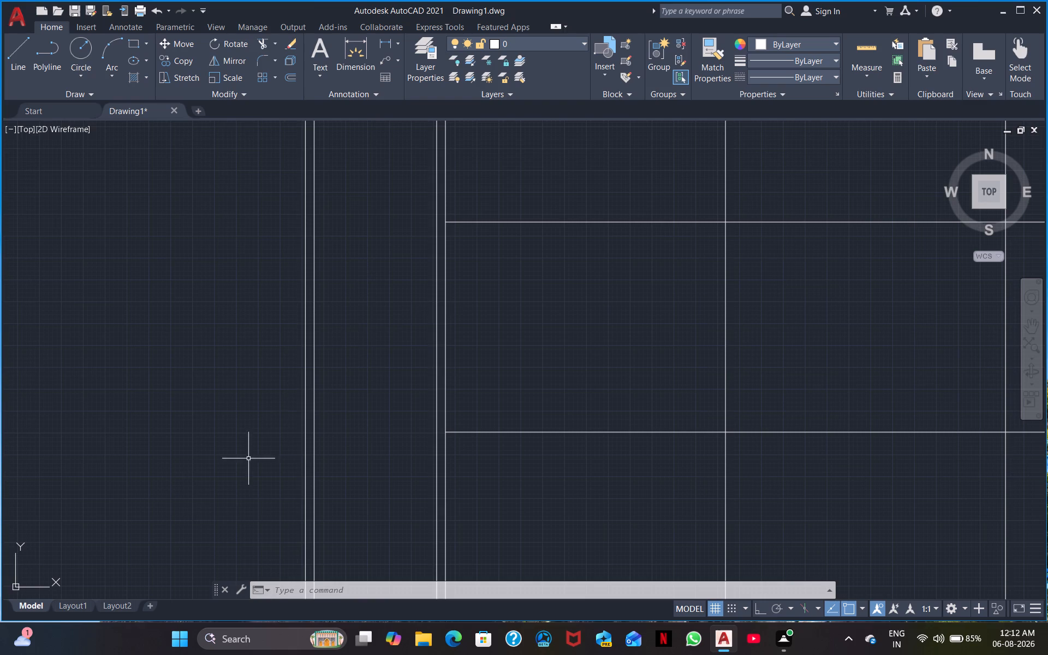
Offset the first column's top edge line downward by 400, into the column.
middle_drag(400, 405, 302, 521)
scroll(294, 510, down, 1)
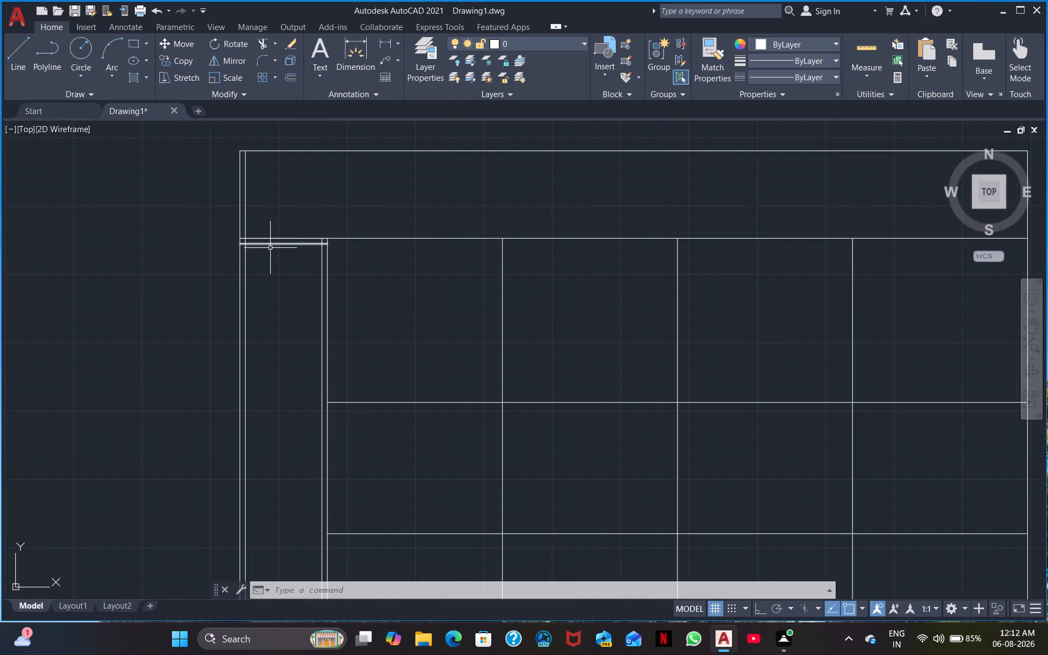
middle_drag(254, 348, 227, 207)
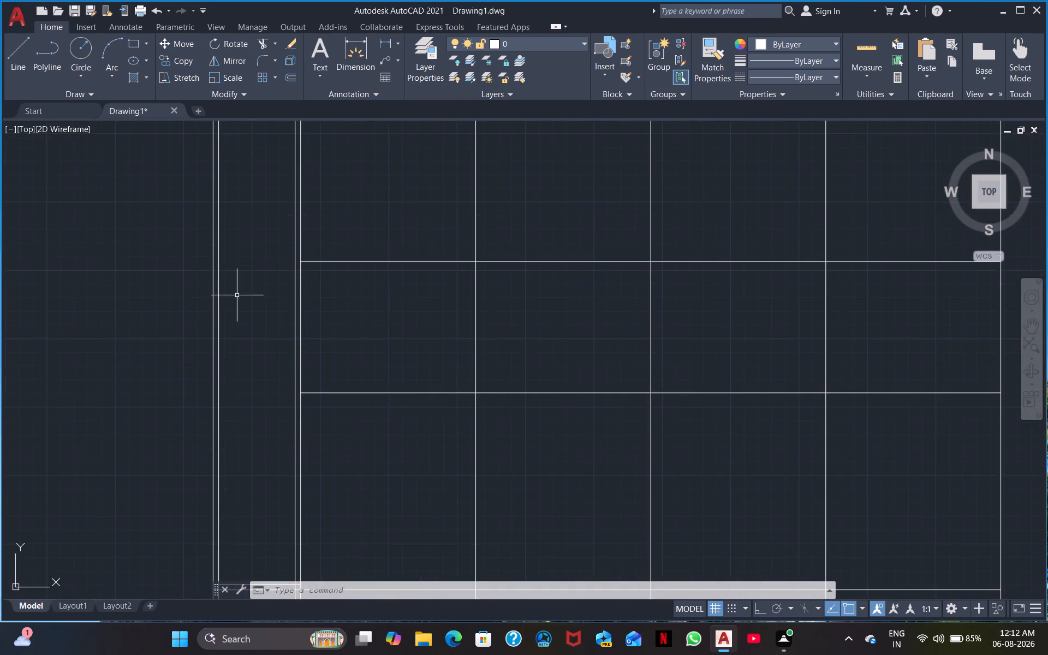
middle_drag(238, 304, 265, 231)
middle_drag(265, 271, 270, 230)
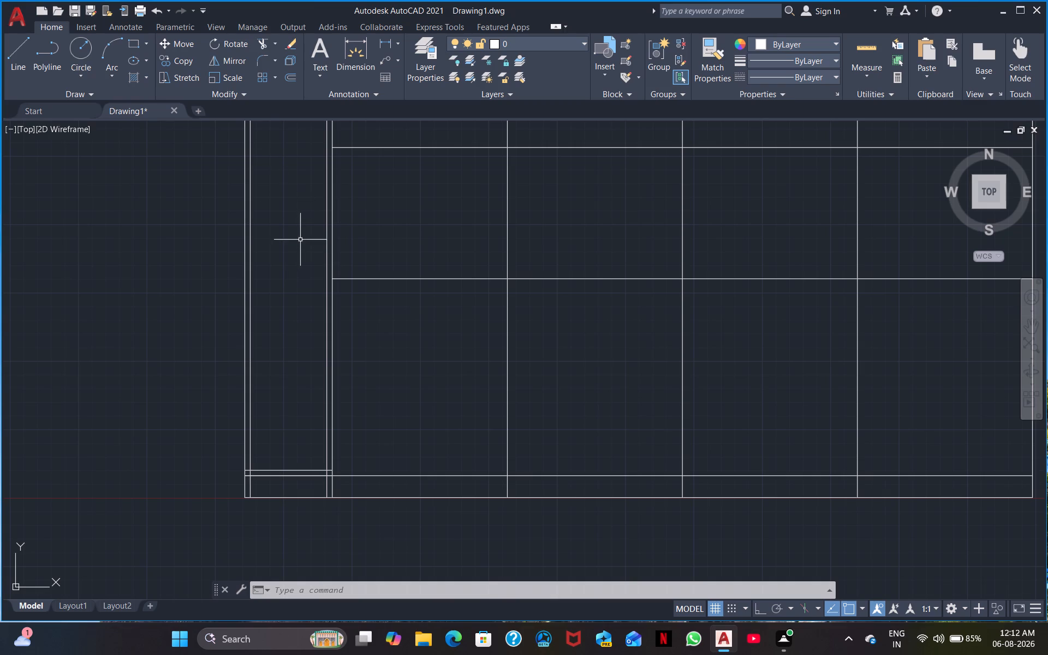
middle_drag(298, 214, 319, 390)
middle_drag(340, 331, 326, 383)
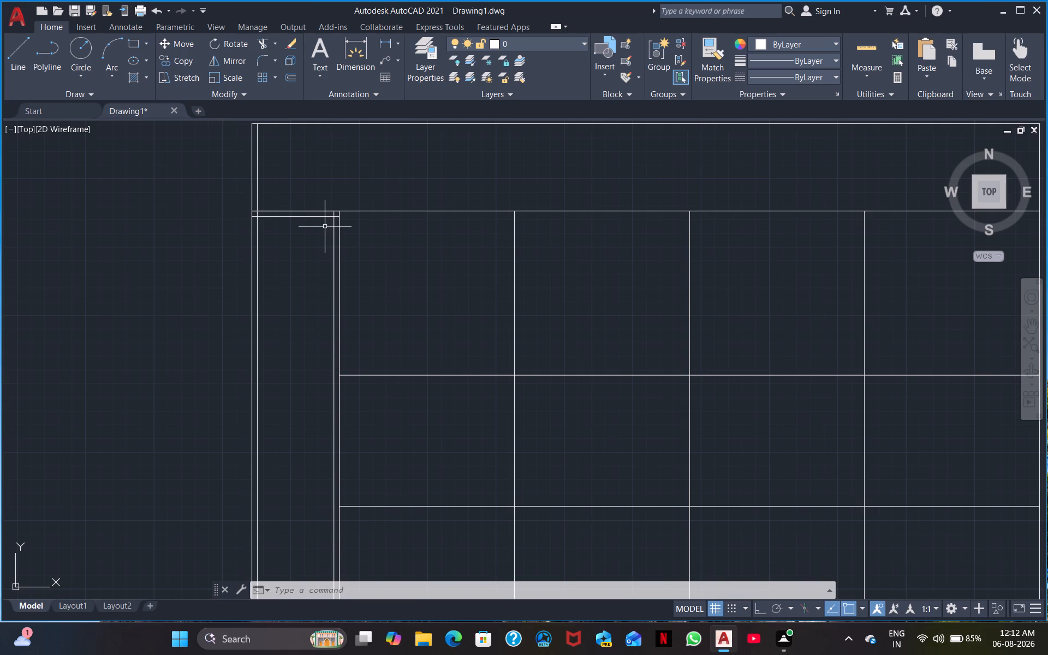
text(OM)
key(BackSpace)
key(space)
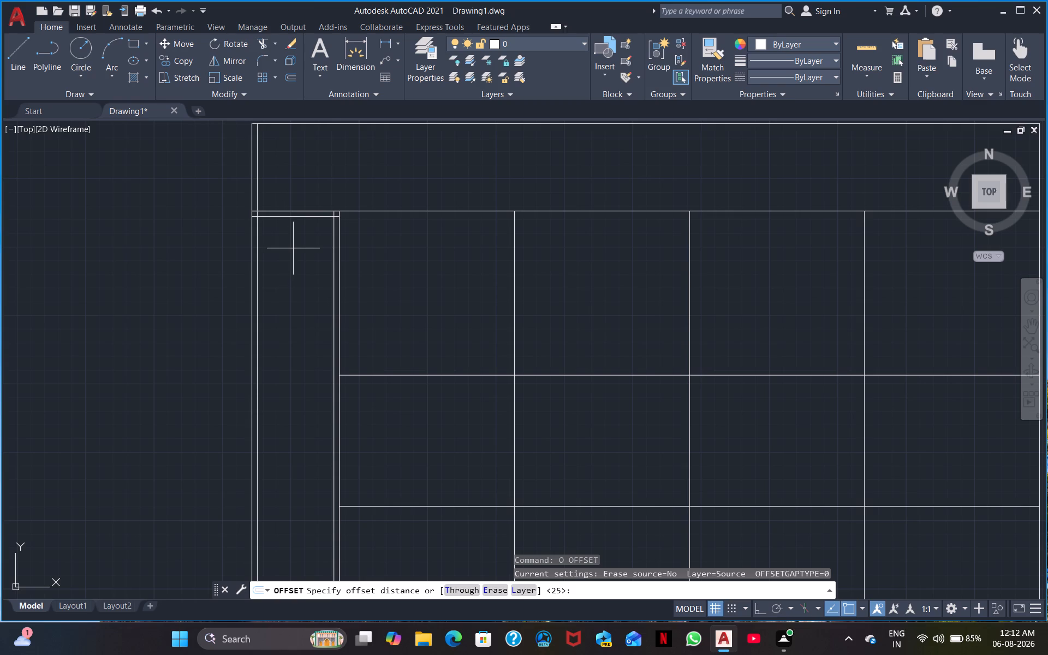
text(400)
key(Return)
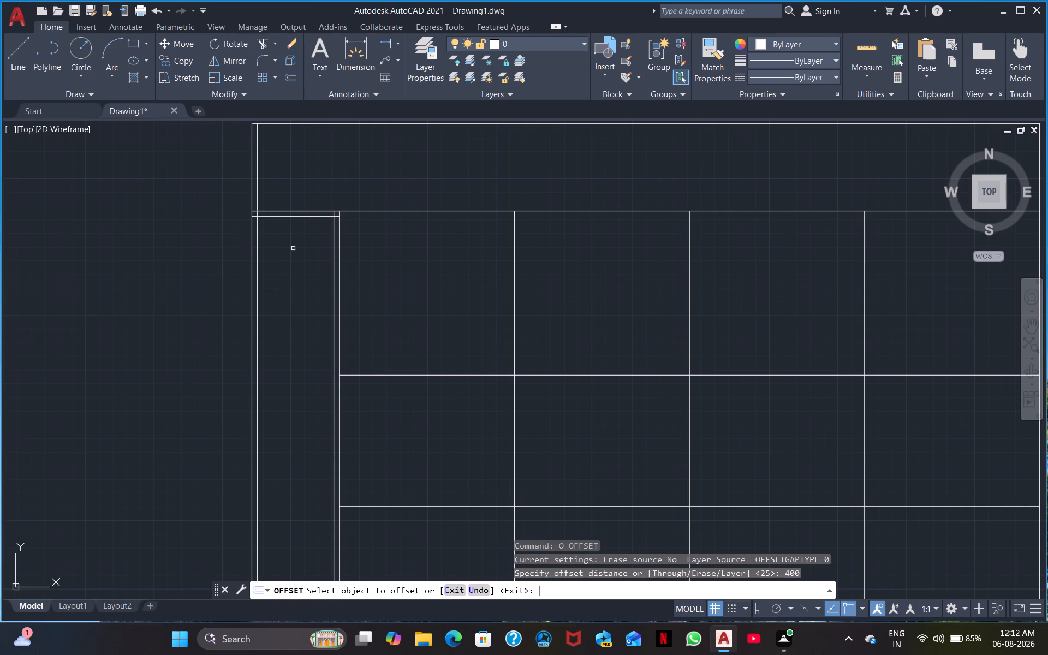
click(290, 211)
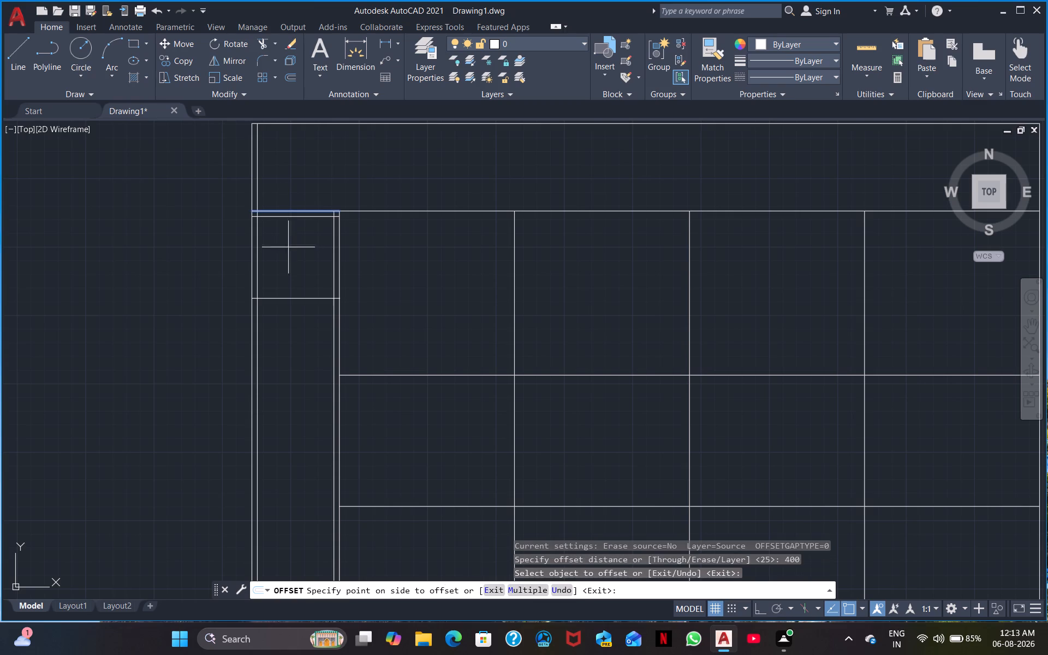
click(287, 277)
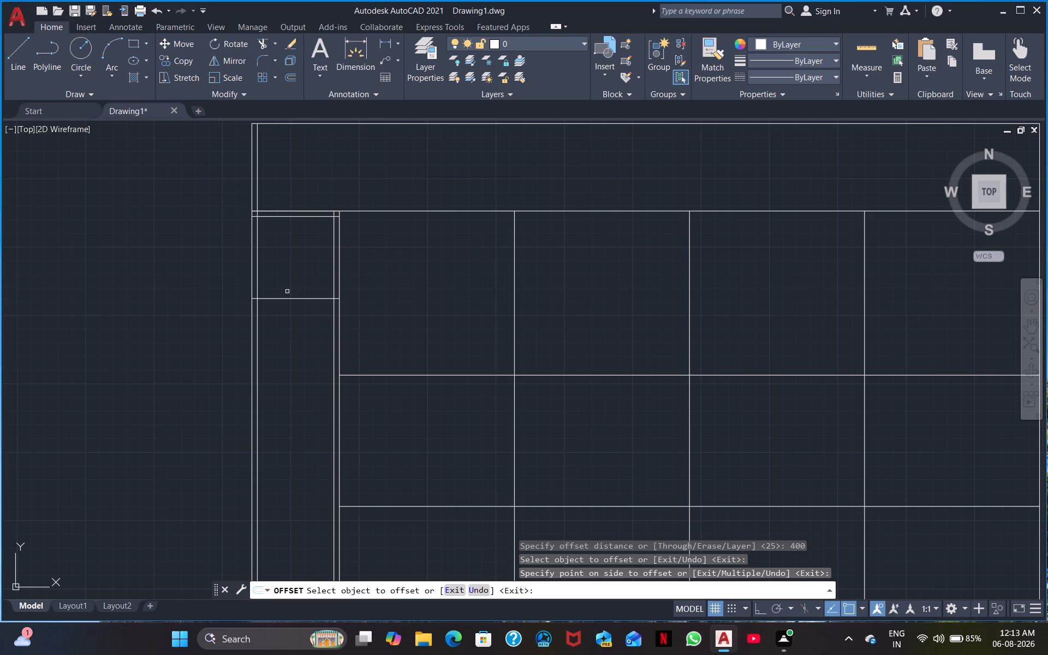
key(space)
Offset each newest horizontal line in the first column downward by 400, adding four more divisions toward the bottom.
key(space)
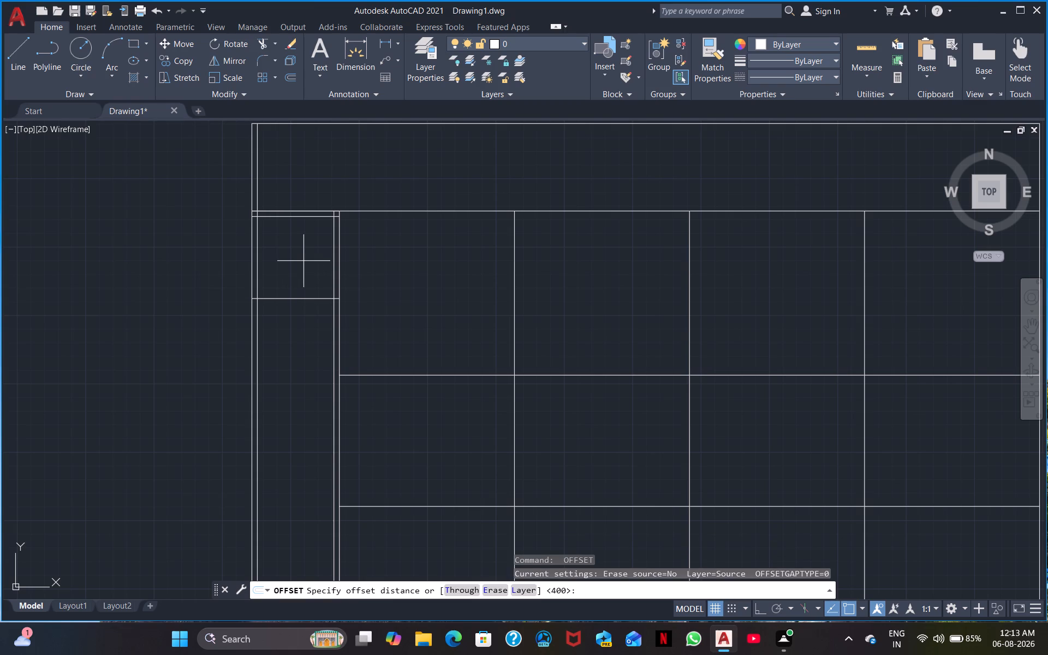
text(15)
key(BackSpace)
key(BackSpace)
key(space)
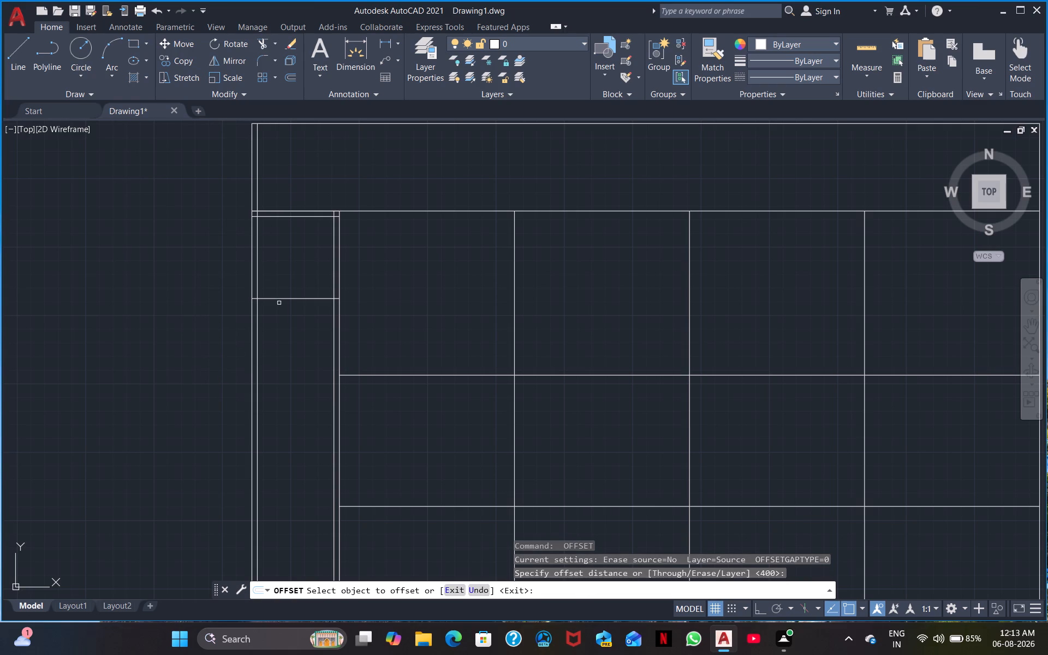
click(284, 299)
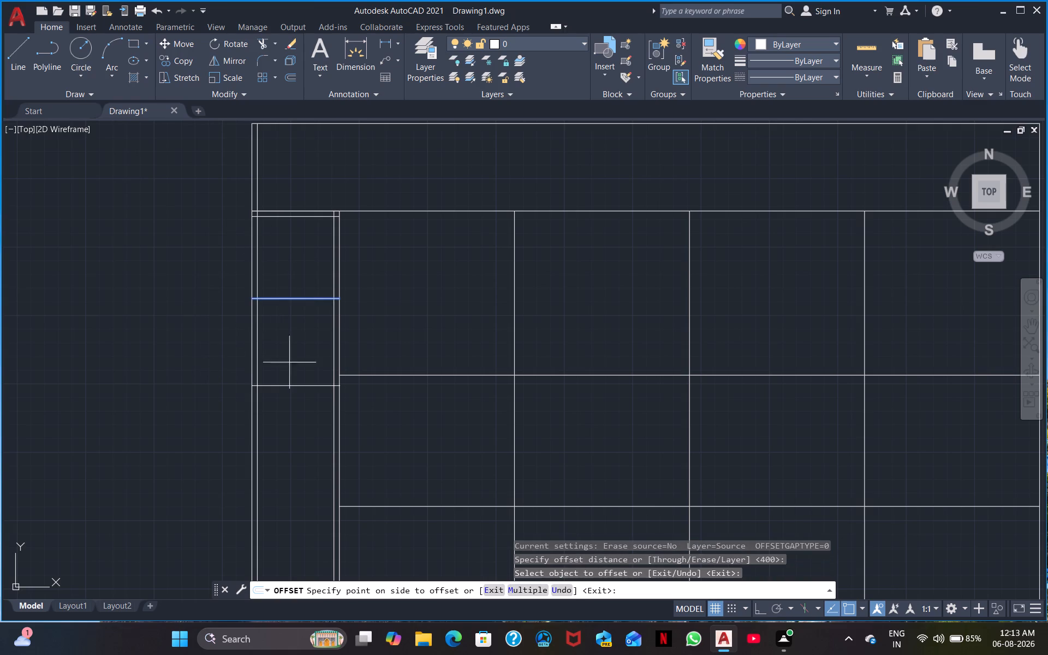
click(290, 367)
click(296, 387)
click(284, 443)
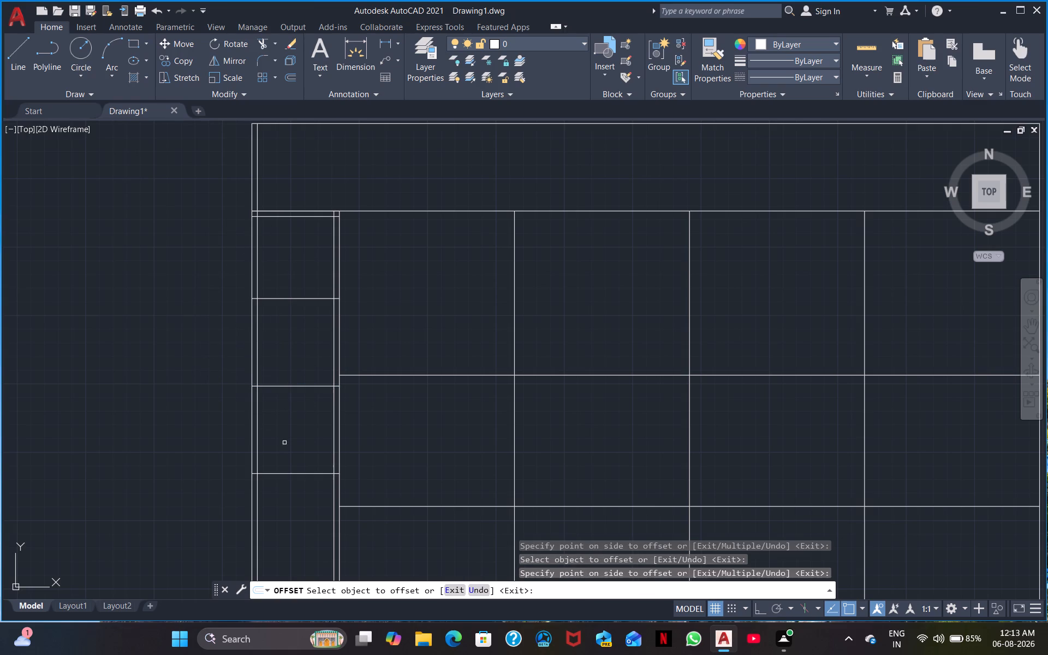
drag(275, 510, 278, 488)
scroll(274, 443, up, 1)
middle_drag(274, 443, 307, 346)
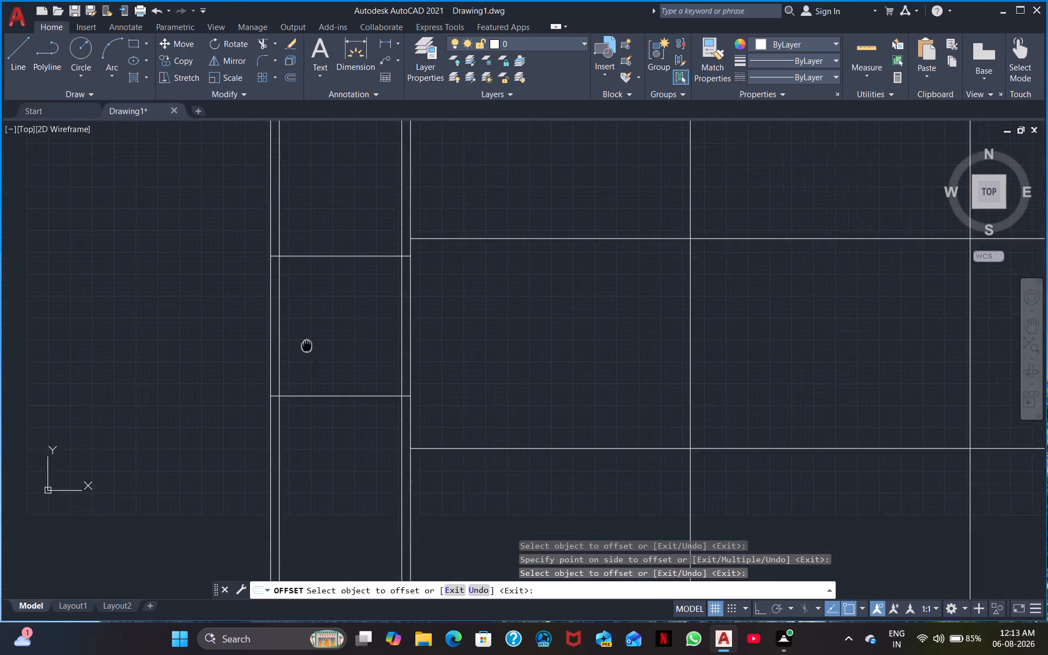
middle_drag(307, 346, 311, 338)
scroll(312, 338, down, 2)
click(337, 361)
click(325, 398)
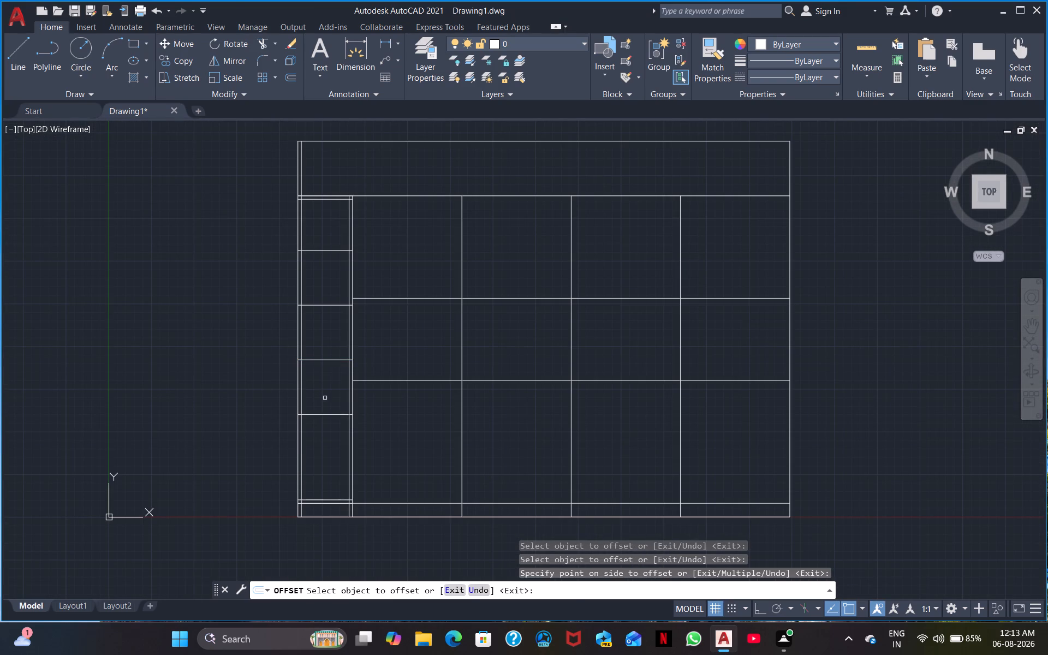
click(325, 415)
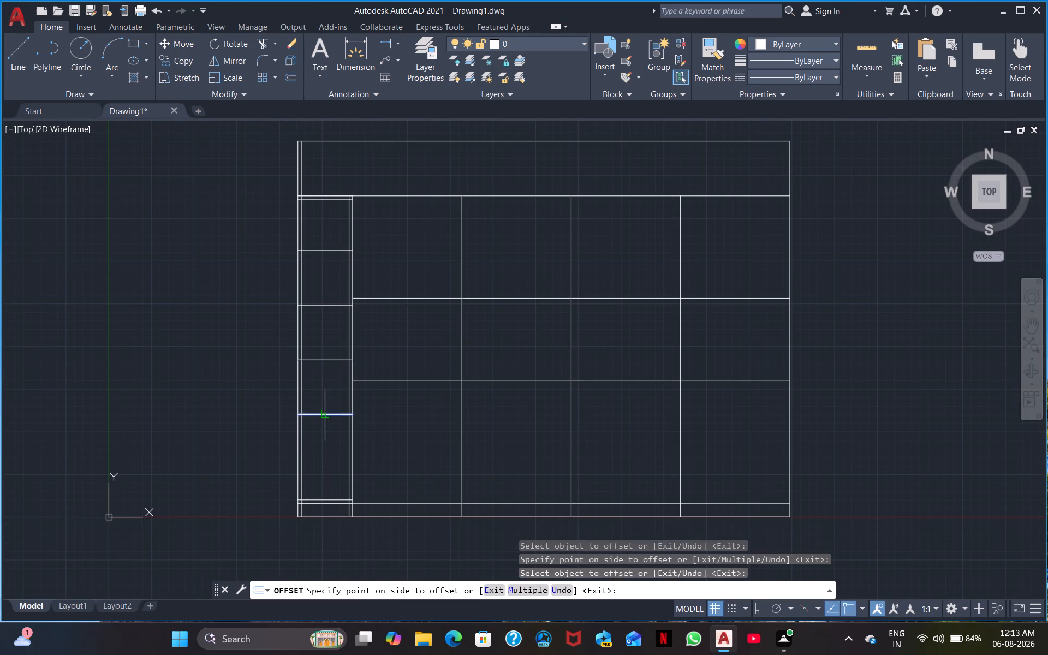
click(326, 440)
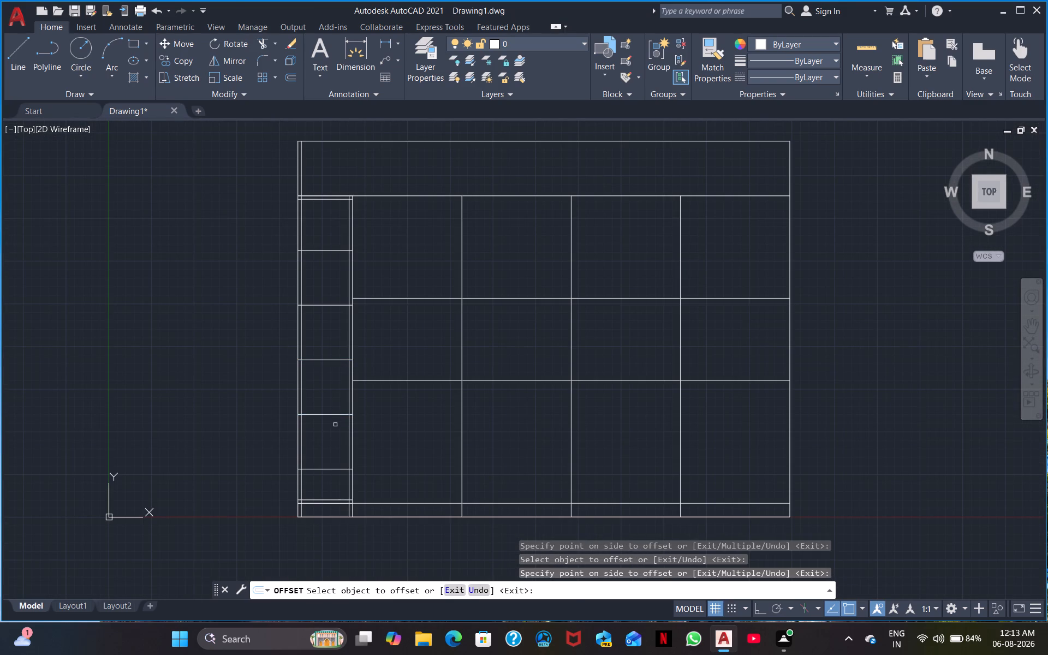
Trim the five horizontal division lines in the first column between its two inner vertical lines.
scroll(330, 451, down, 1)
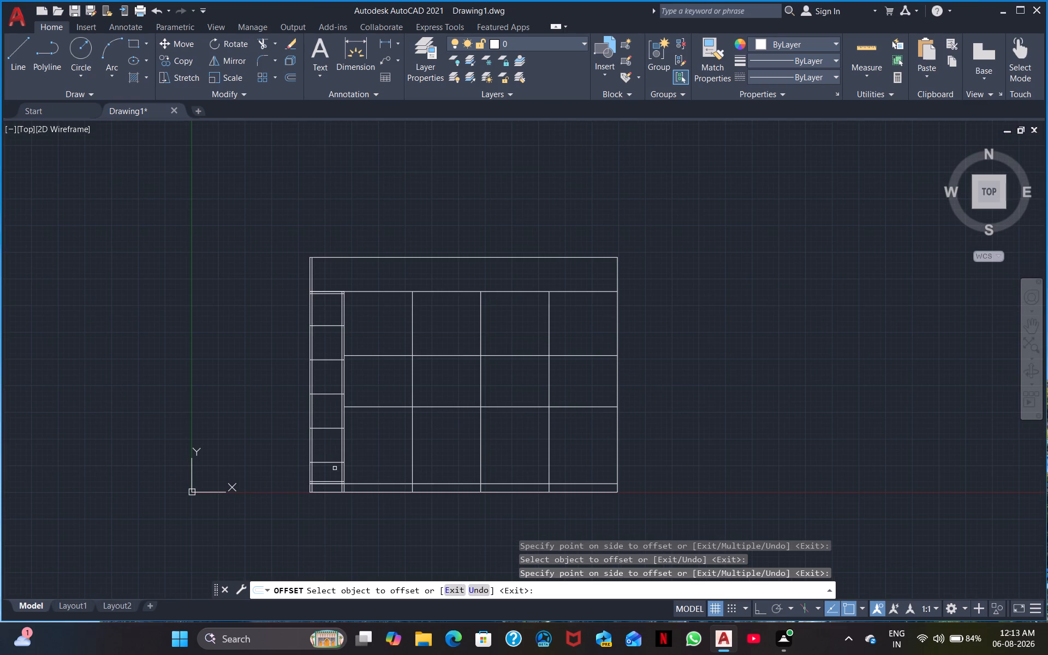
scroll(333, 466, up, 1)
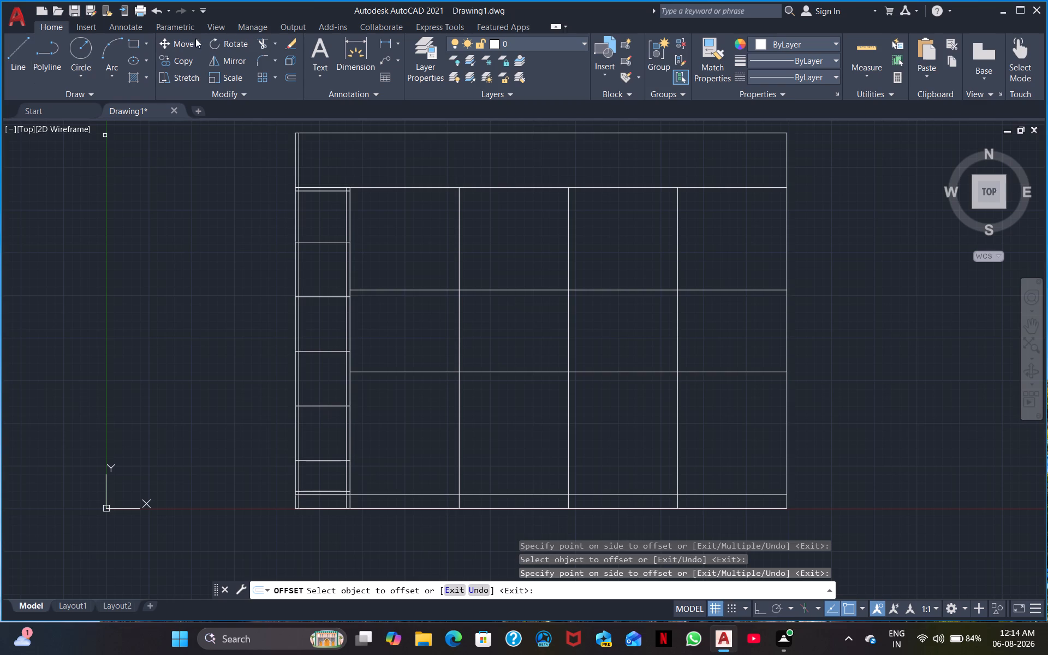
click(259, 42)
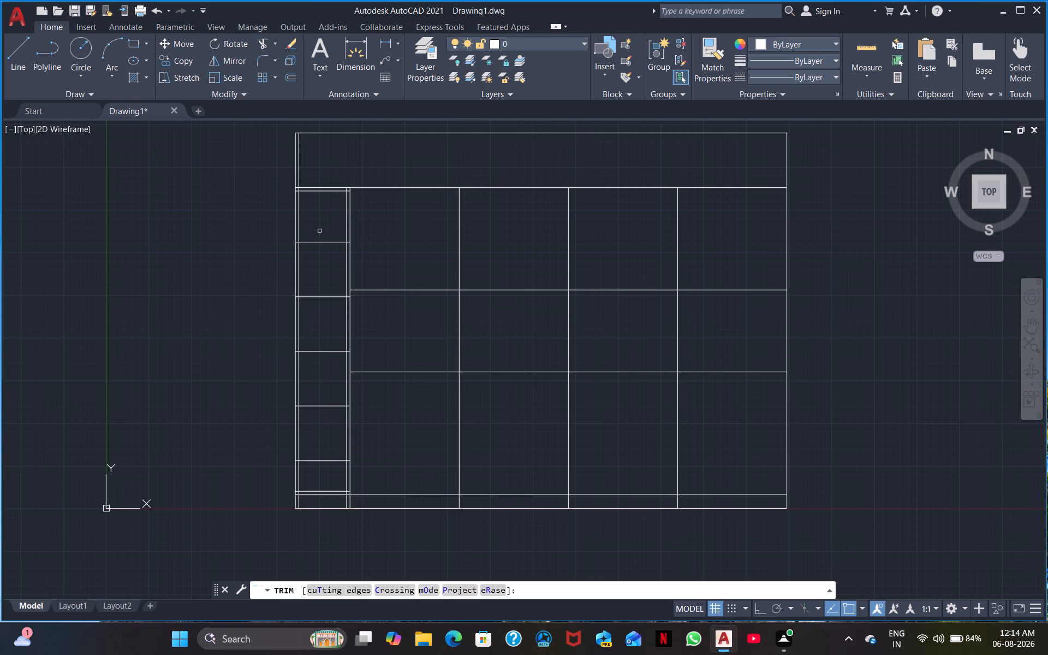
click(320, 242)
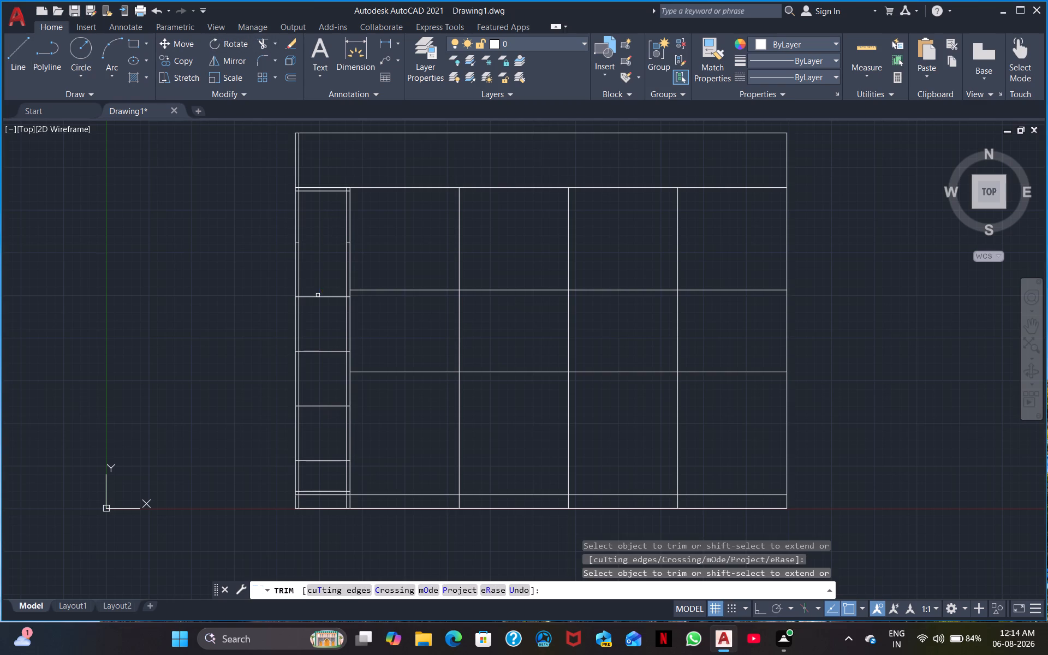
click(318, 296)
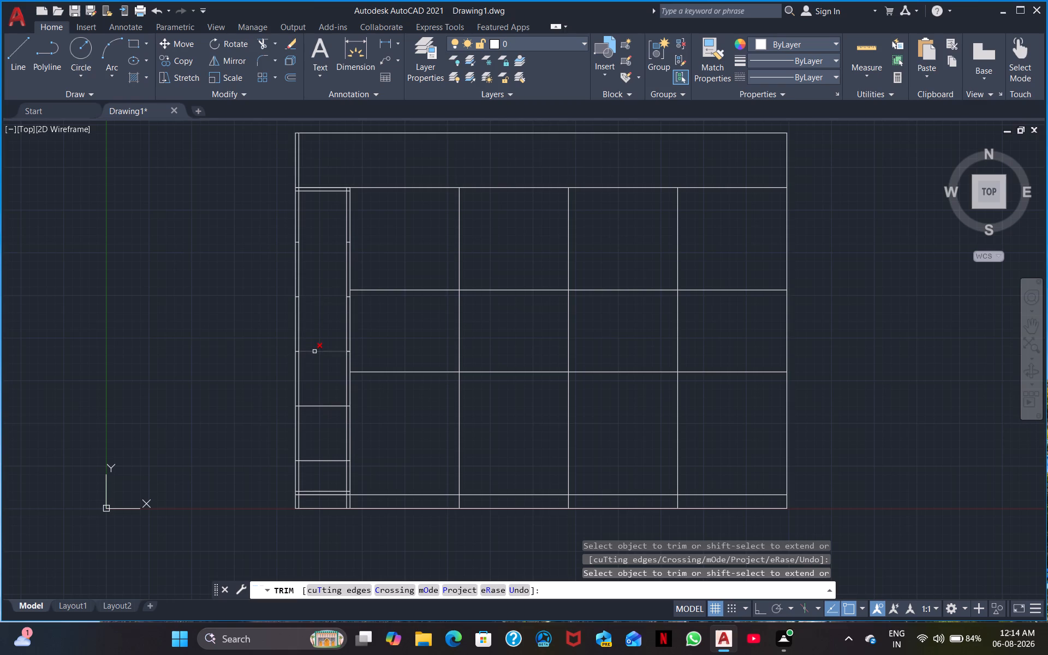
click(314, 352)
click(318, 407)
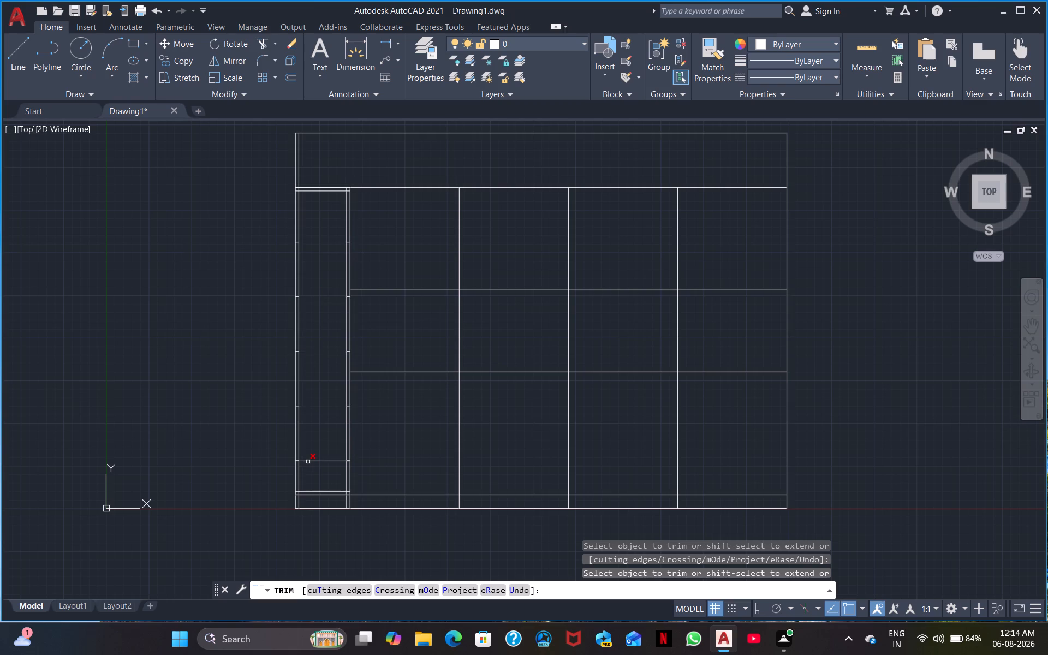
click(308, 462)
key(Escape)
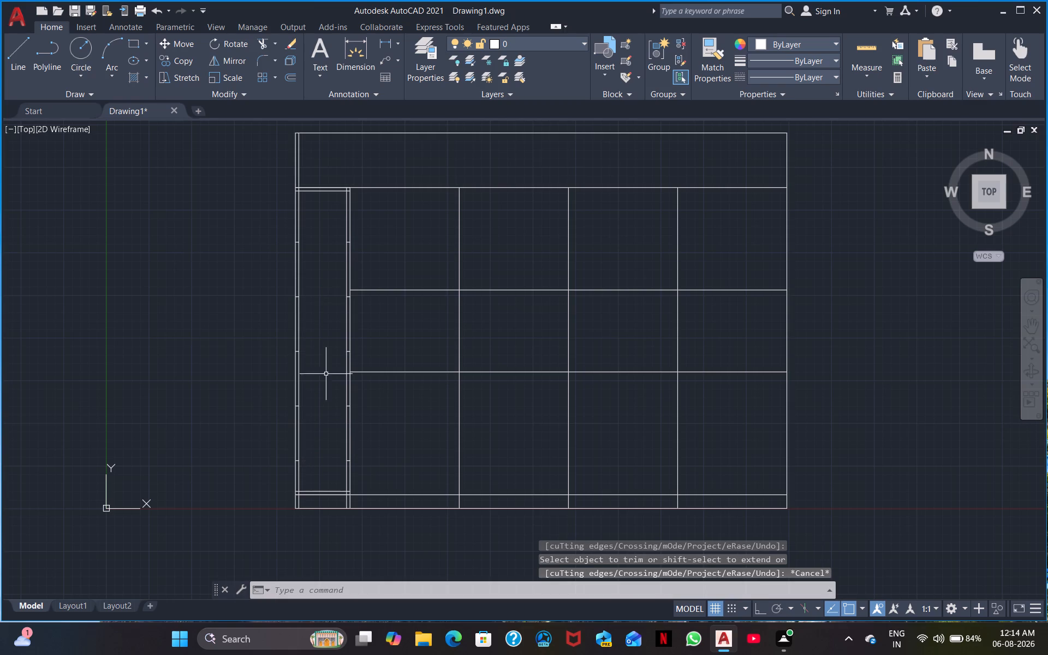
key(space)
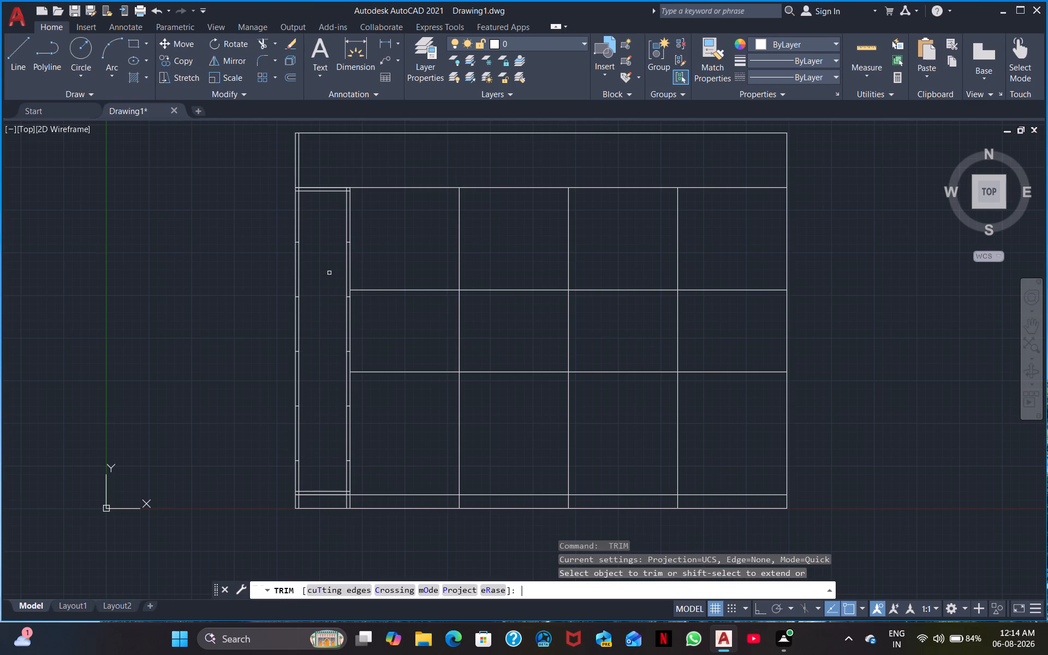
key(Escape)
Offset the first column's top edge line downward by 400 to redraw the first division across the column.
text(O)
key(space)
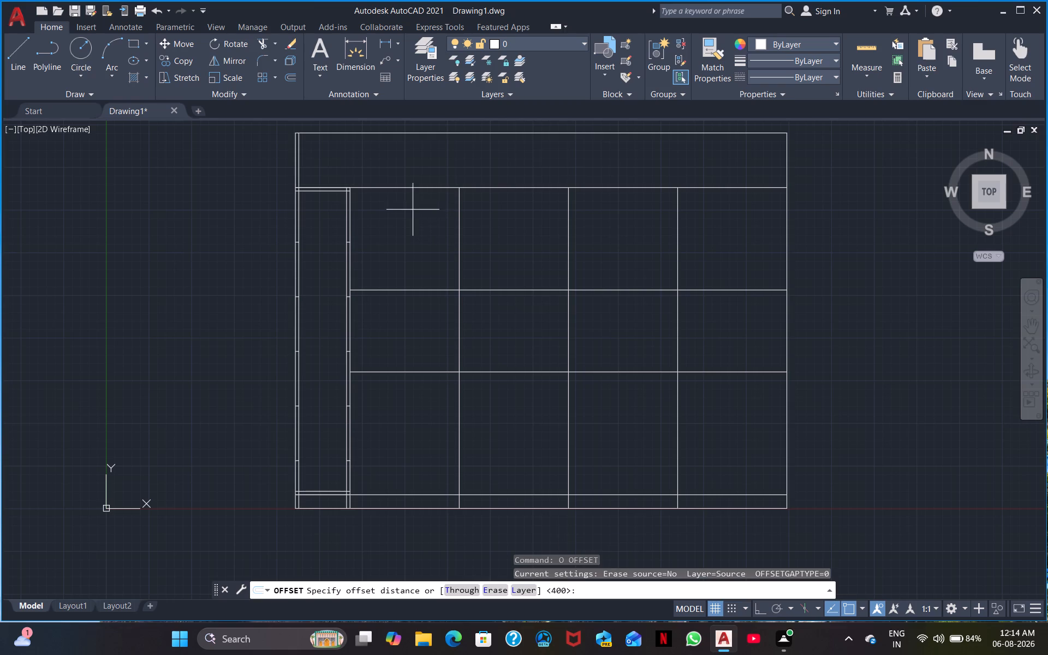
key(space)
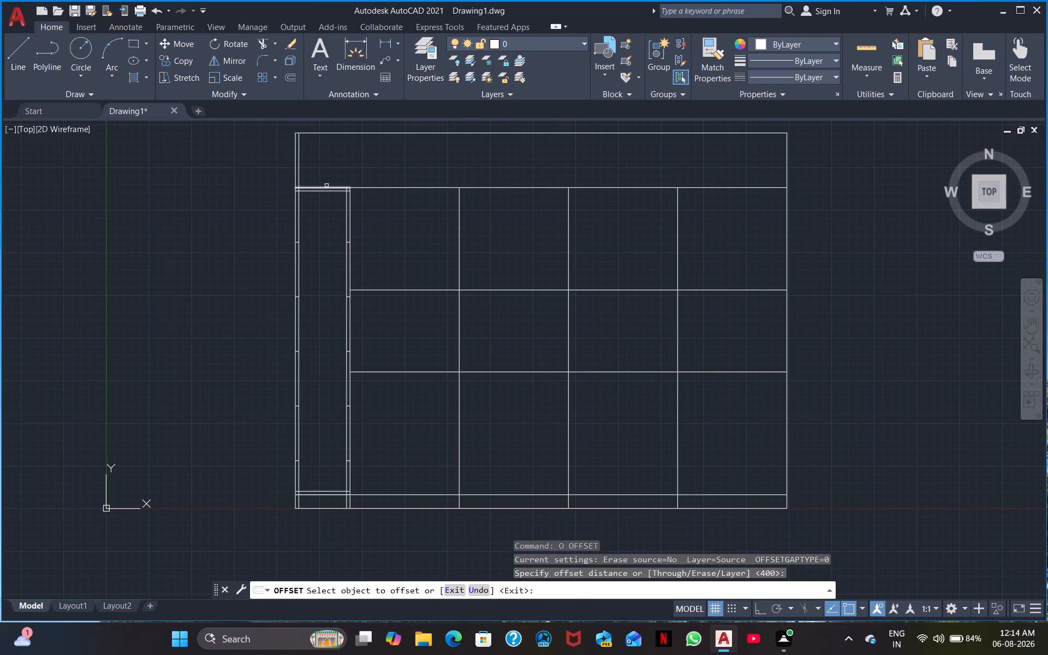
click(326, 186)
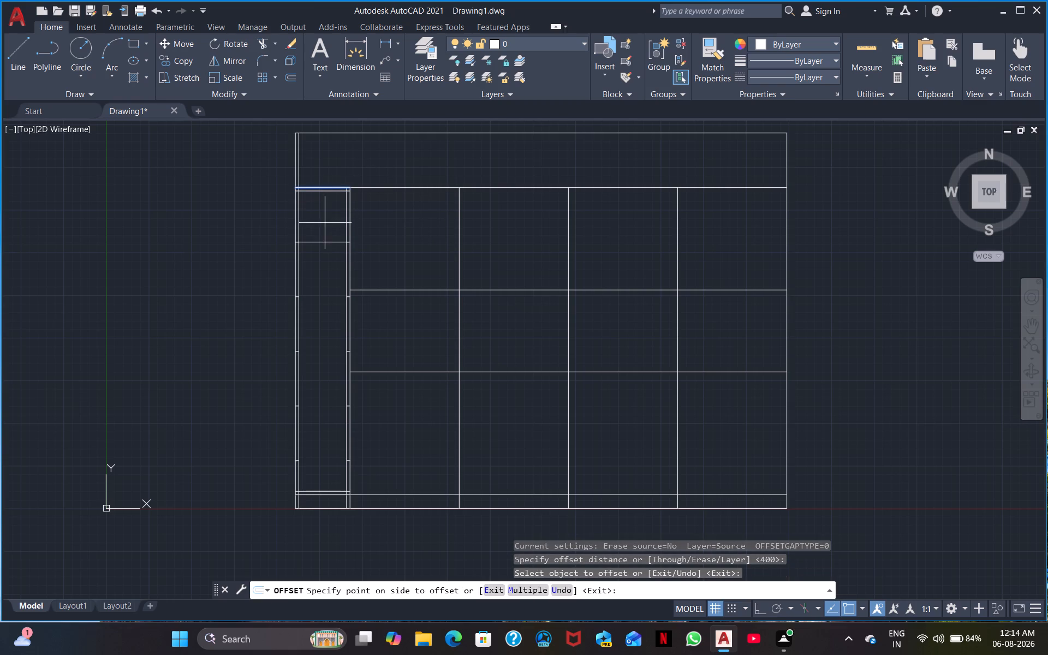
click(325, 223)
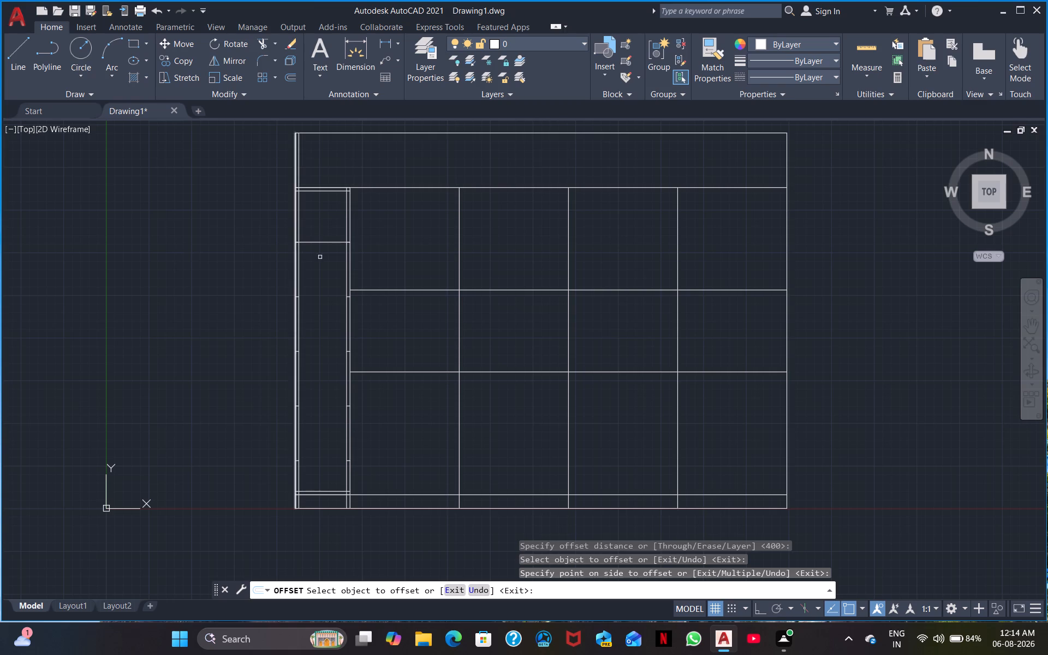
Offset each newest division line in the first column downward by 400, adding four more full-width divisions toward the bottom.
click(328, 243)
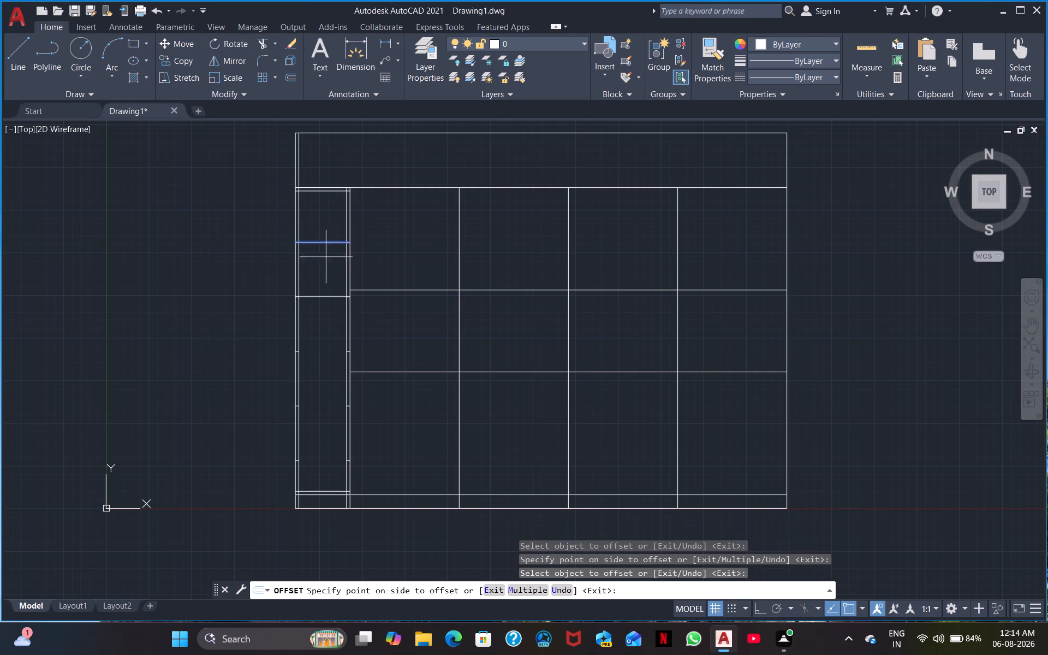
click(325, 282)
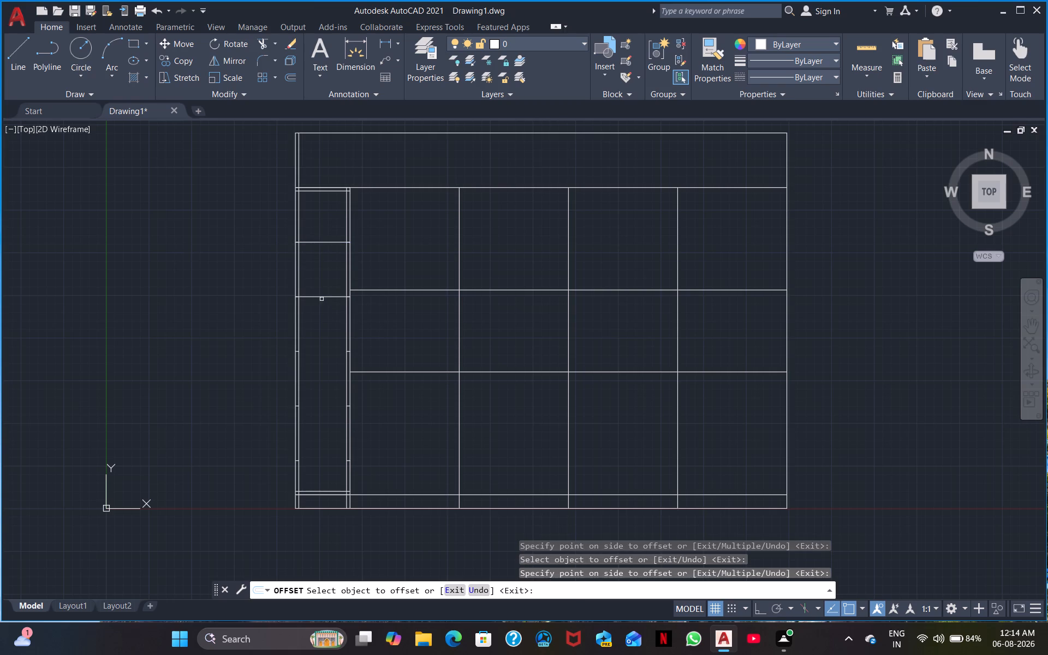
click(322, 297)
click(321, 326)
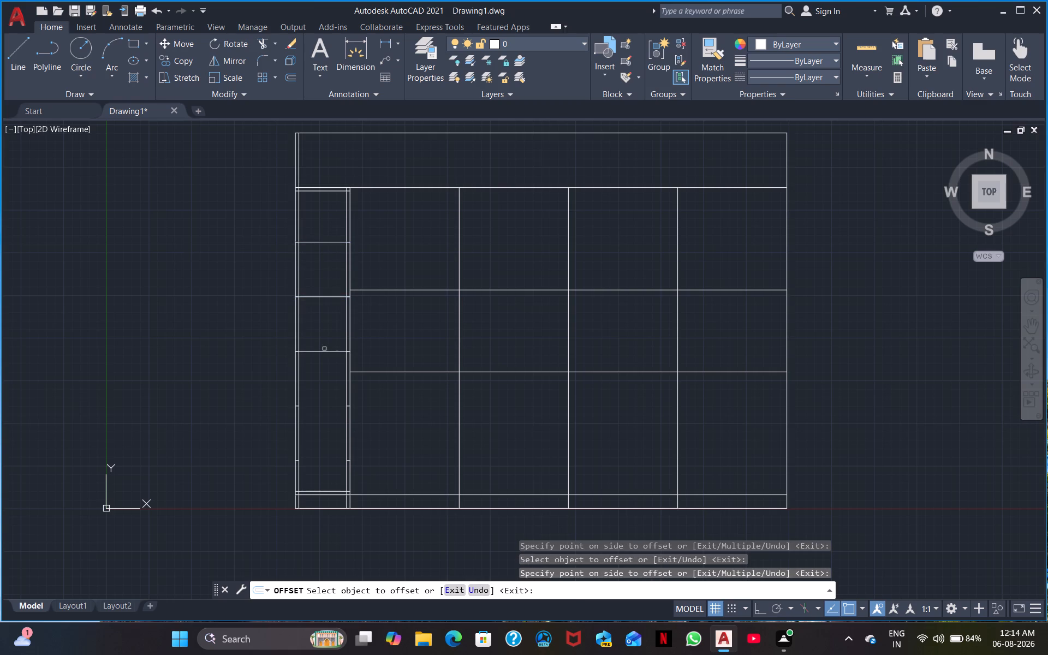
click(324, 352)
click(326, 382)
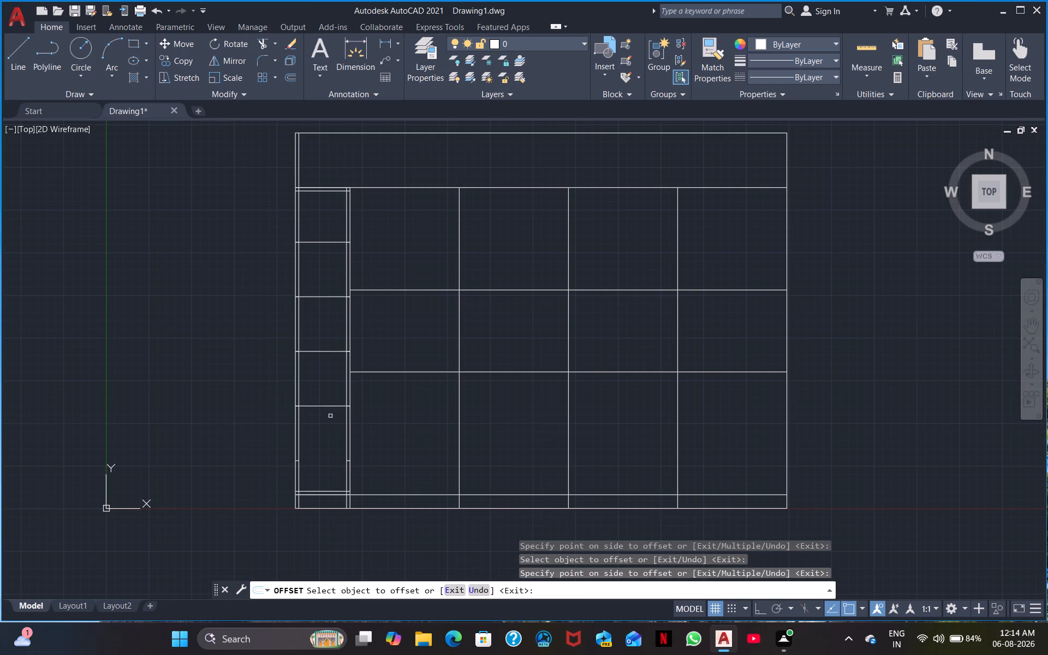
click(321, 406)
click(323, 437)
scroll(308, 442, up, 1)
scroll(313, 443, down, 1)
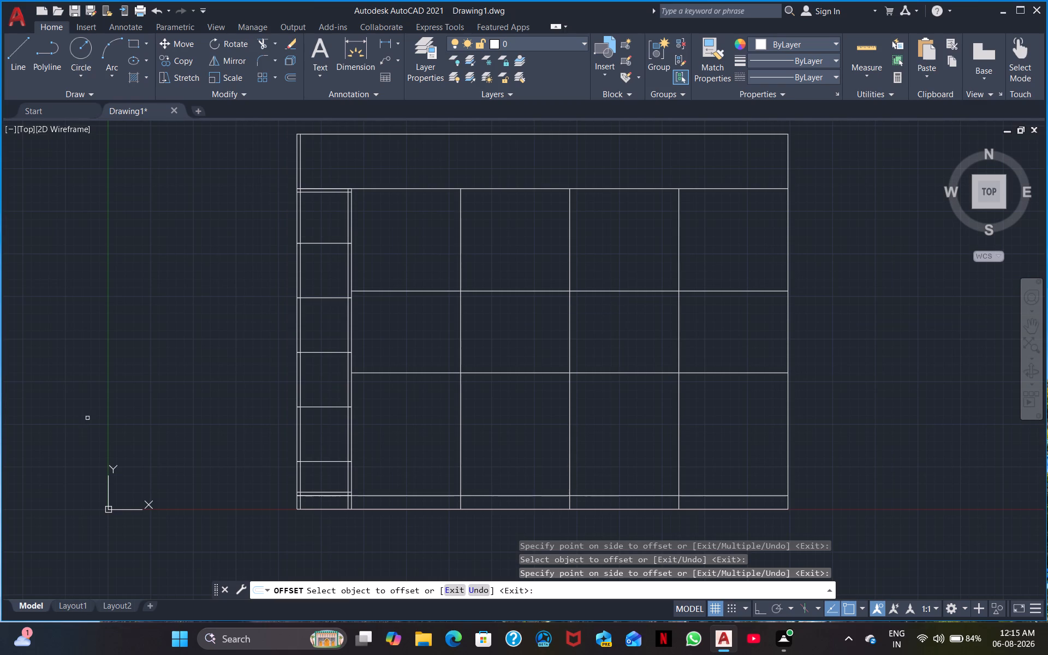
key(Escape)
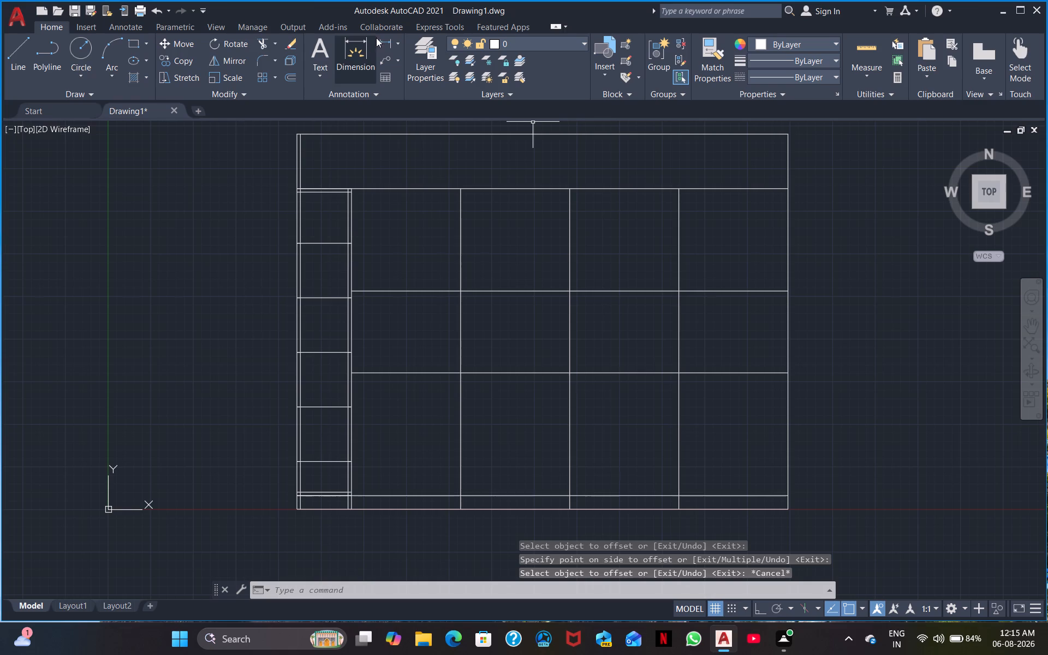
Measure the vertical distance from the first column's lowest division line to its bottom inner offset line with a linear dimension.
click(379, 41)
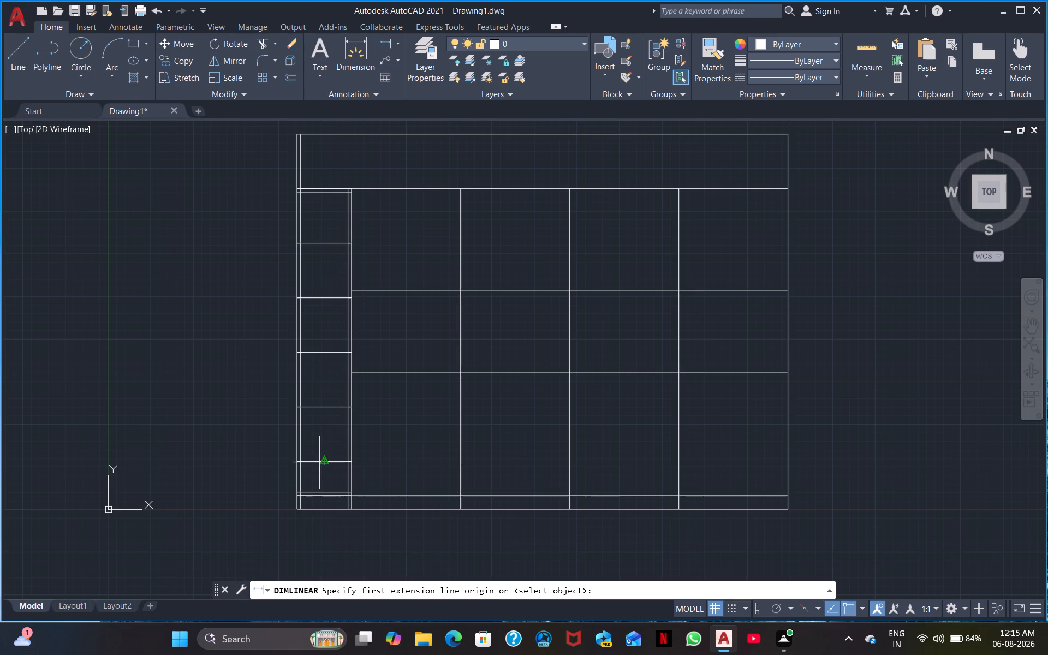
click(319, 462)
click(324, 496)
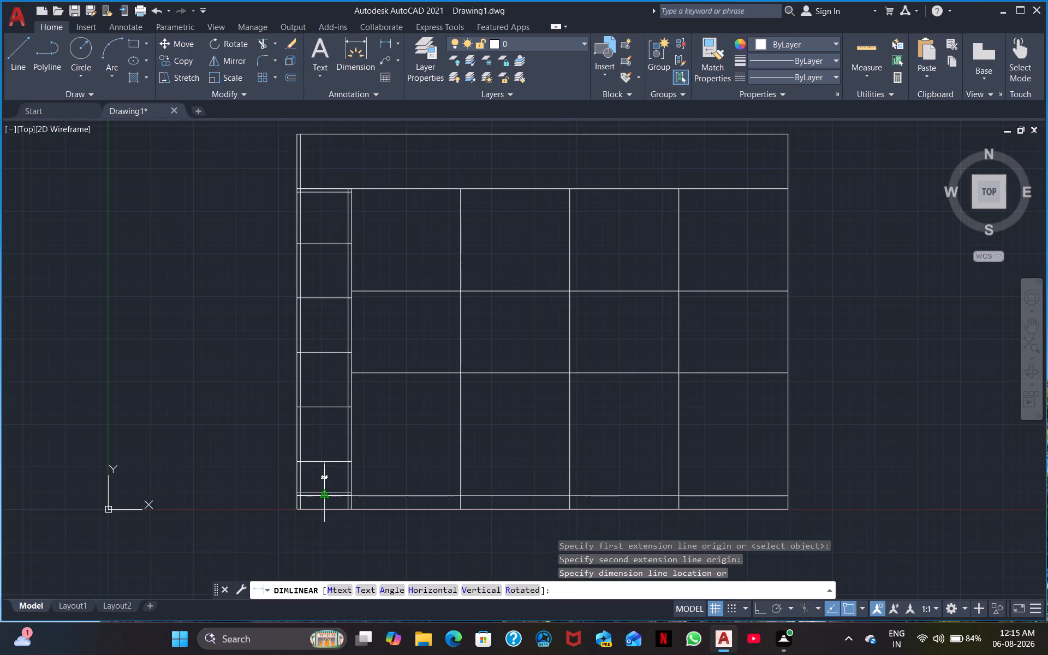
scroll(274, 504, up, 1)
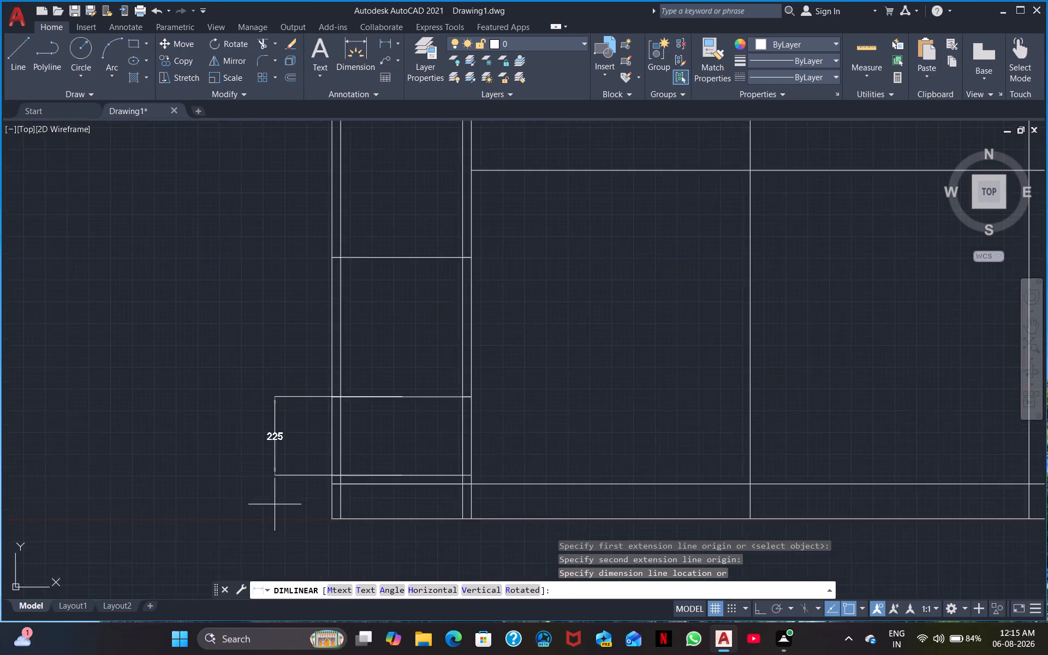
scroll(275, 504, up, 2)
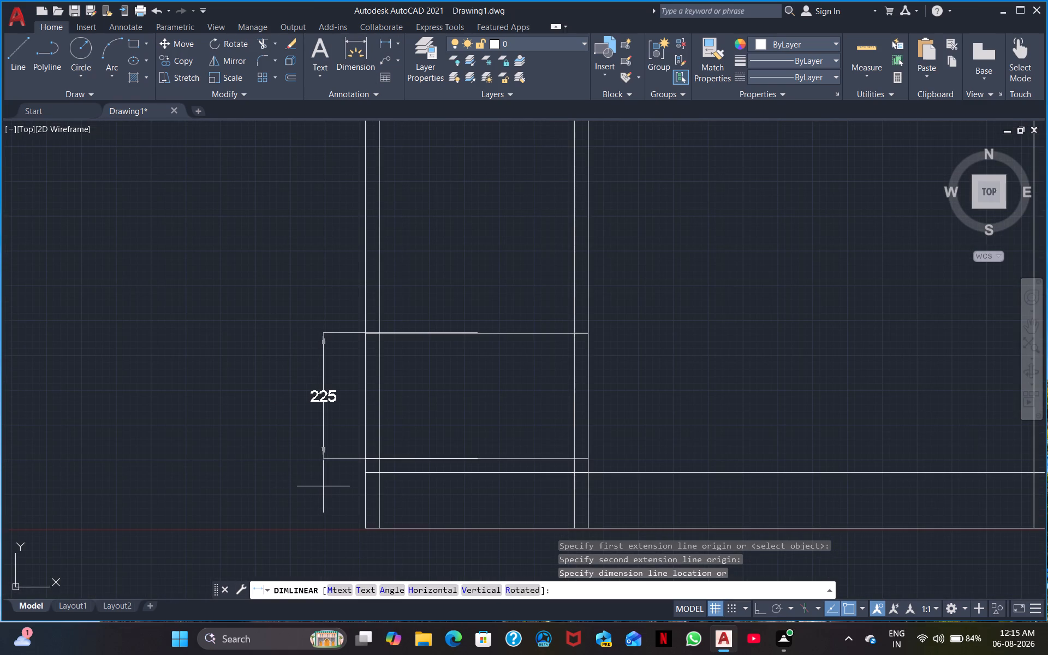
key(Escape)
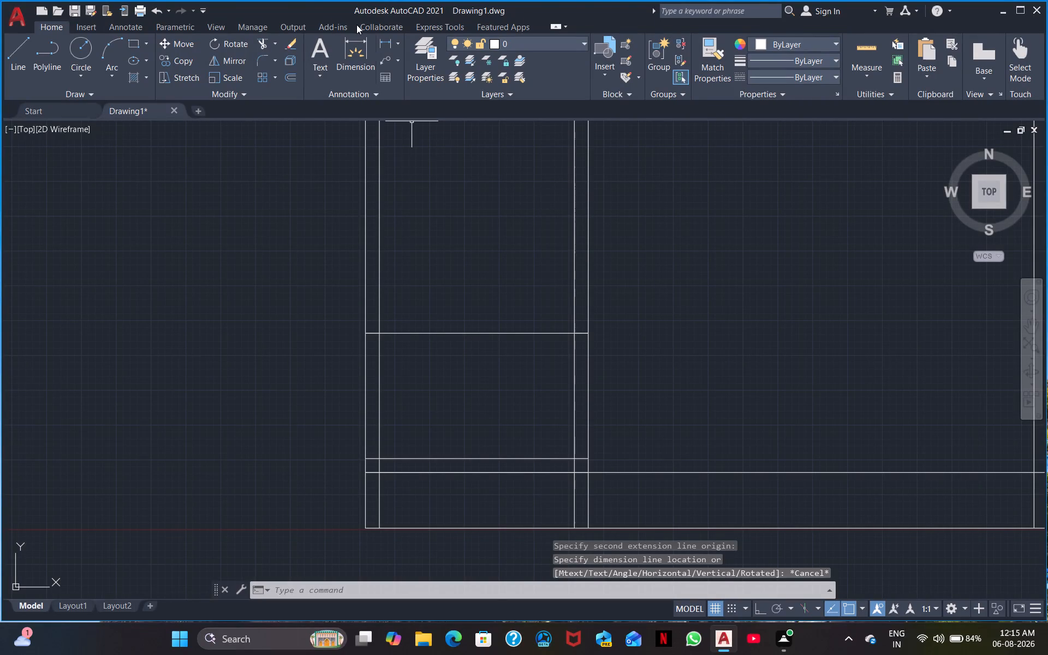
Measure the vertical distance from the first column's lowest division line to the bottom row's top line with a linear dimension.
click(382, 40)
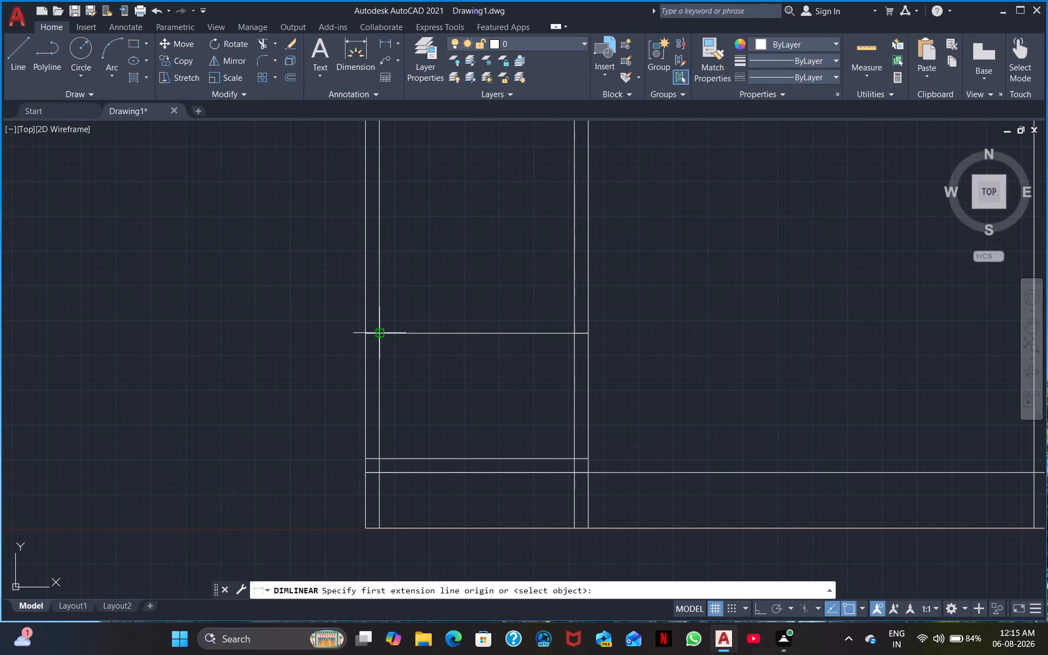
scroll(393, 331, up, 3)
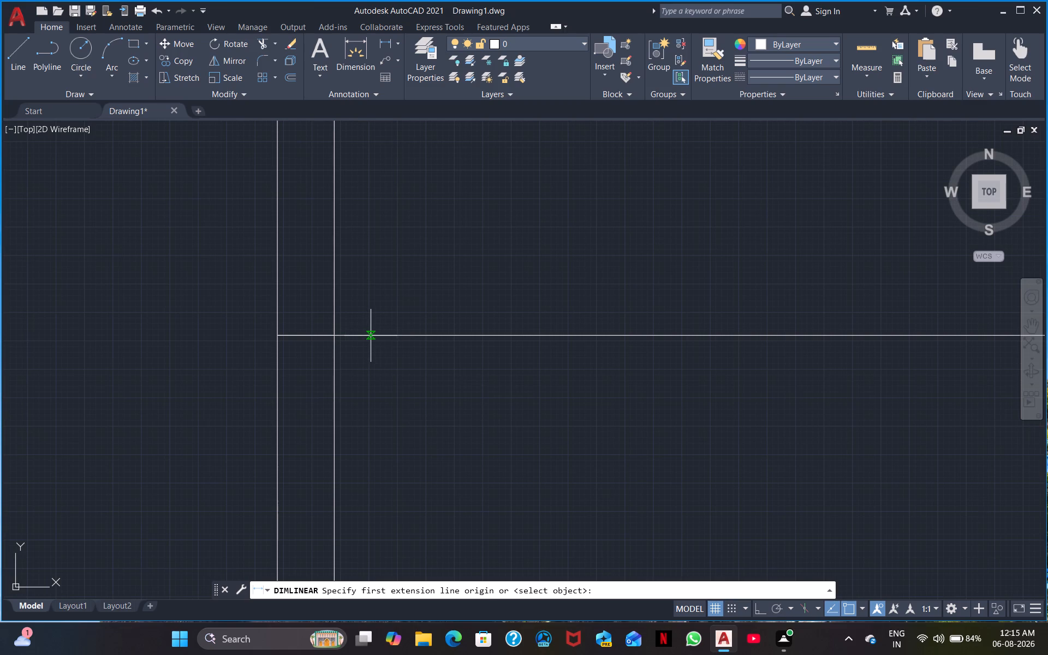
click(371, 336)
middle_drag(379, 456, 418, 257)
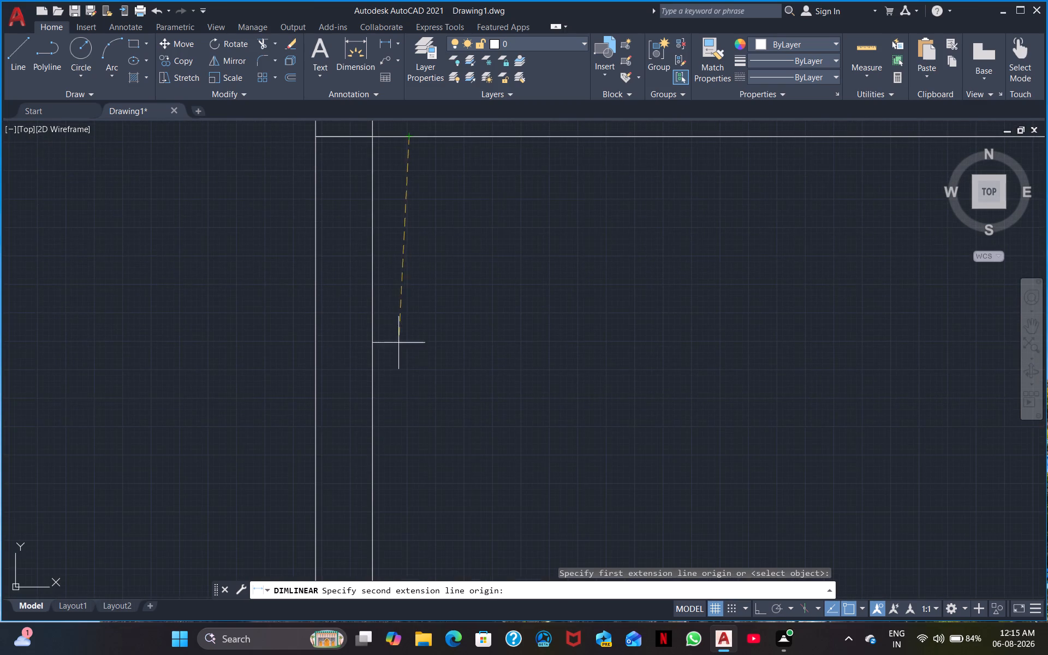
scroll(401, 385, down, 3)
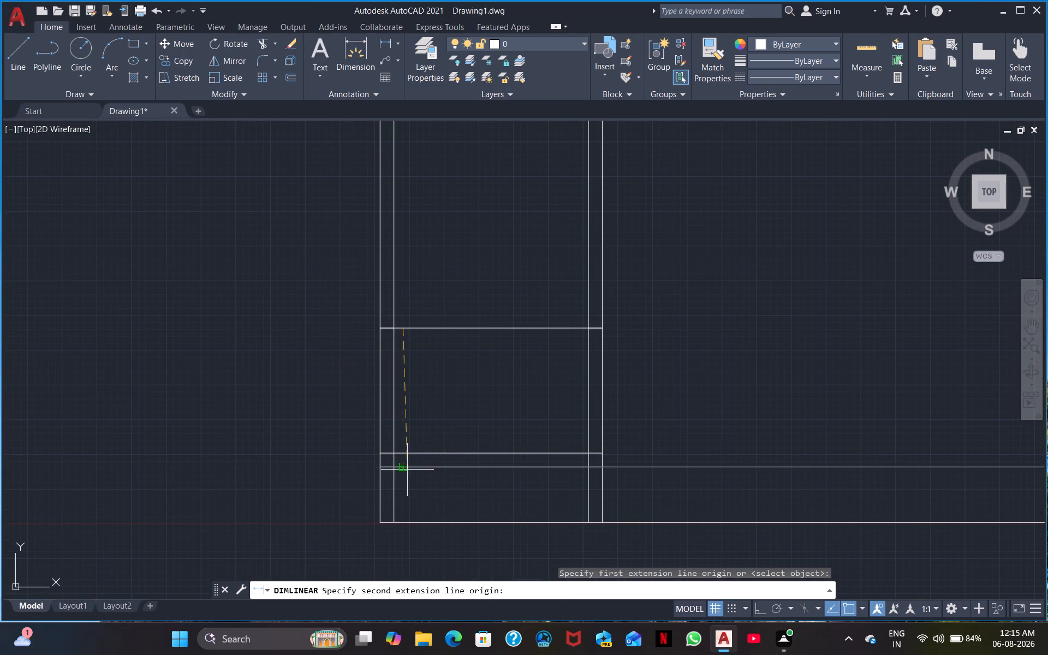
click(405, 467)
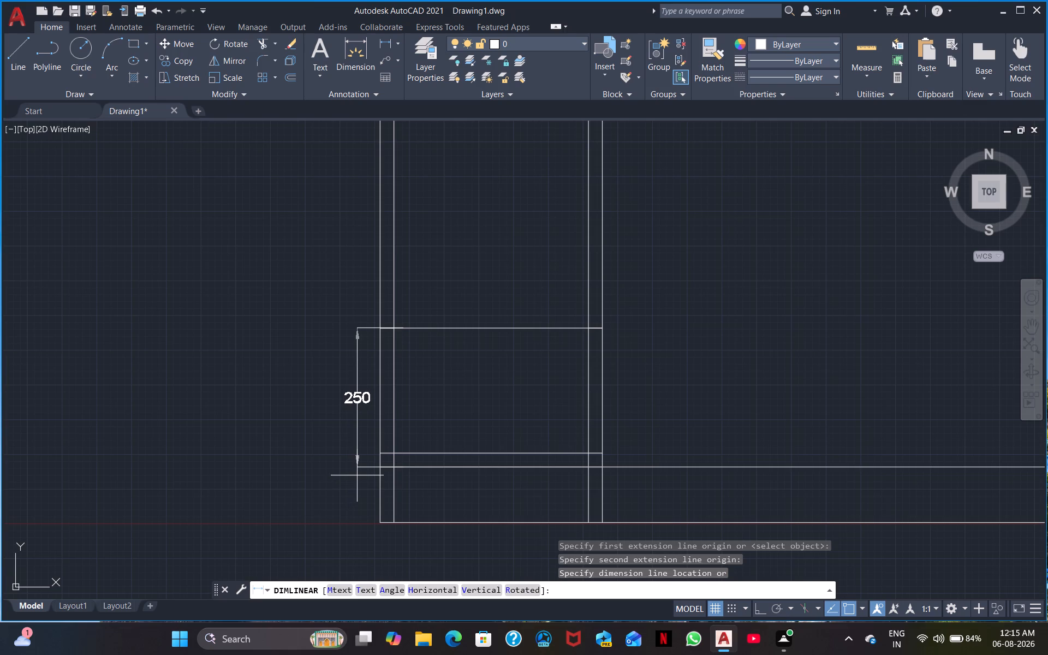
key(Escape)
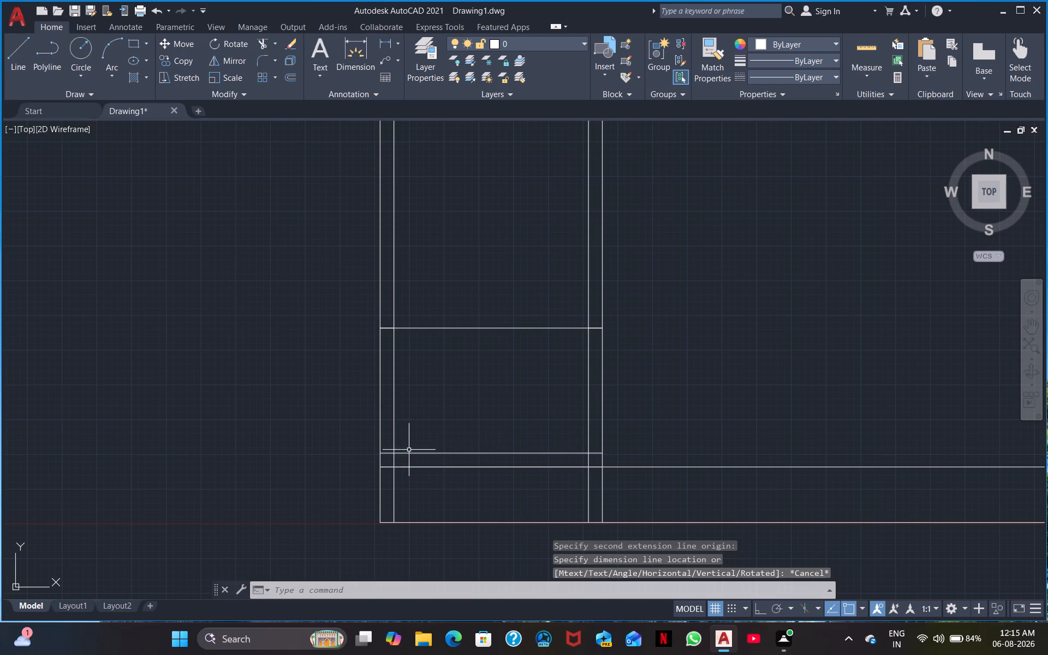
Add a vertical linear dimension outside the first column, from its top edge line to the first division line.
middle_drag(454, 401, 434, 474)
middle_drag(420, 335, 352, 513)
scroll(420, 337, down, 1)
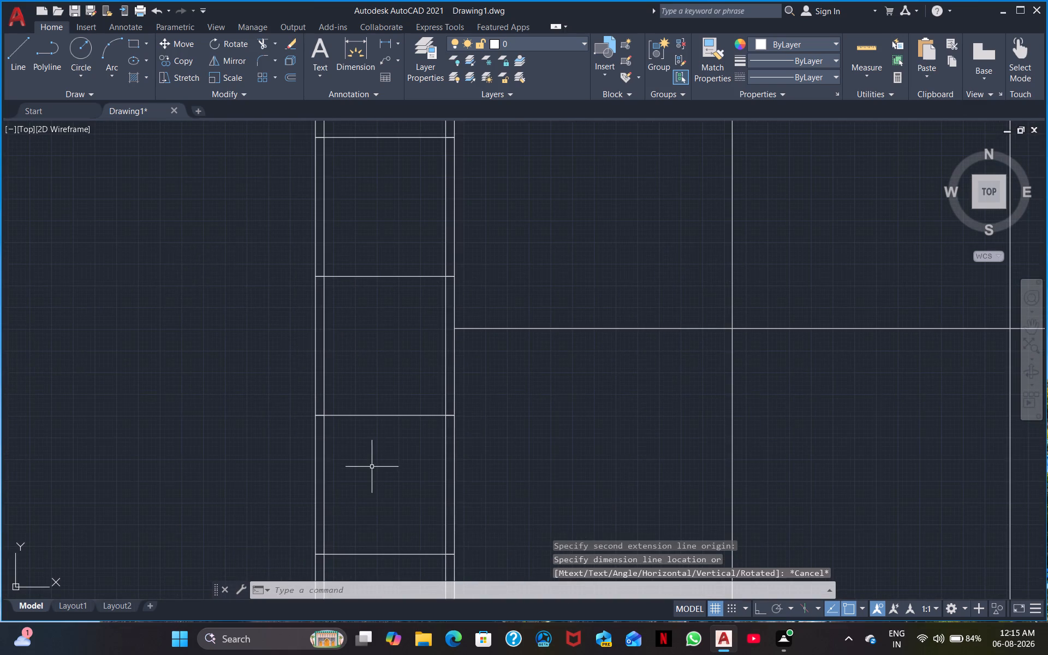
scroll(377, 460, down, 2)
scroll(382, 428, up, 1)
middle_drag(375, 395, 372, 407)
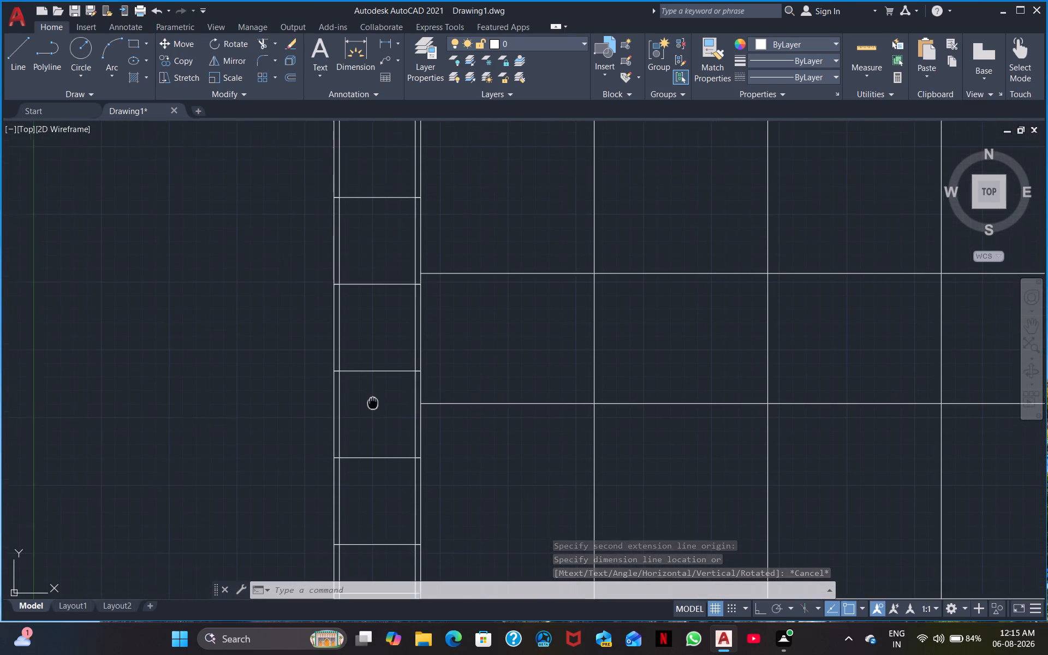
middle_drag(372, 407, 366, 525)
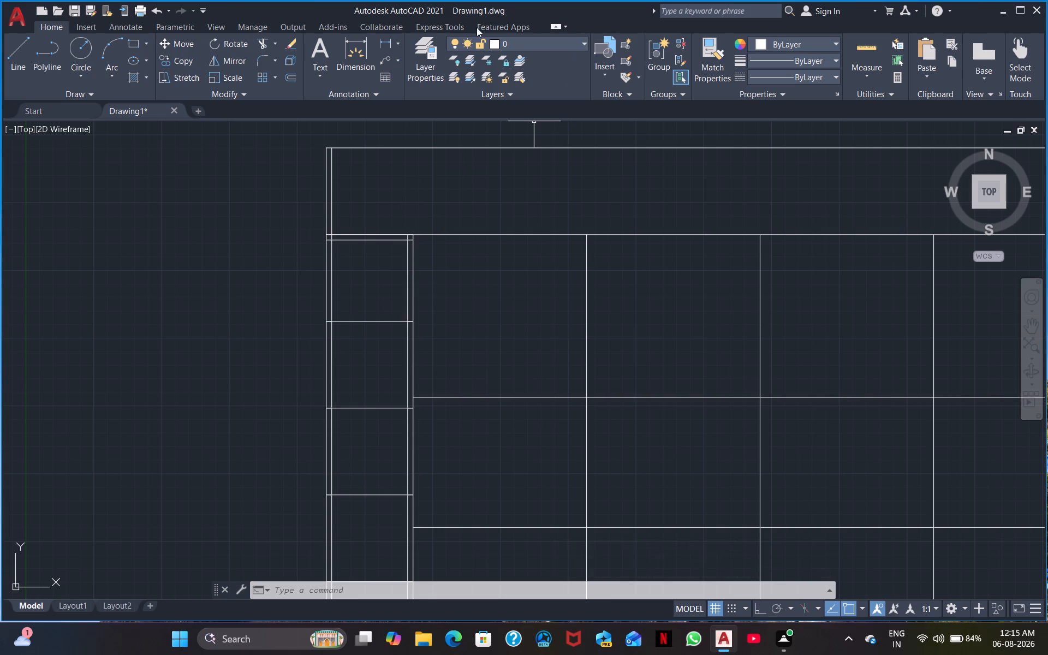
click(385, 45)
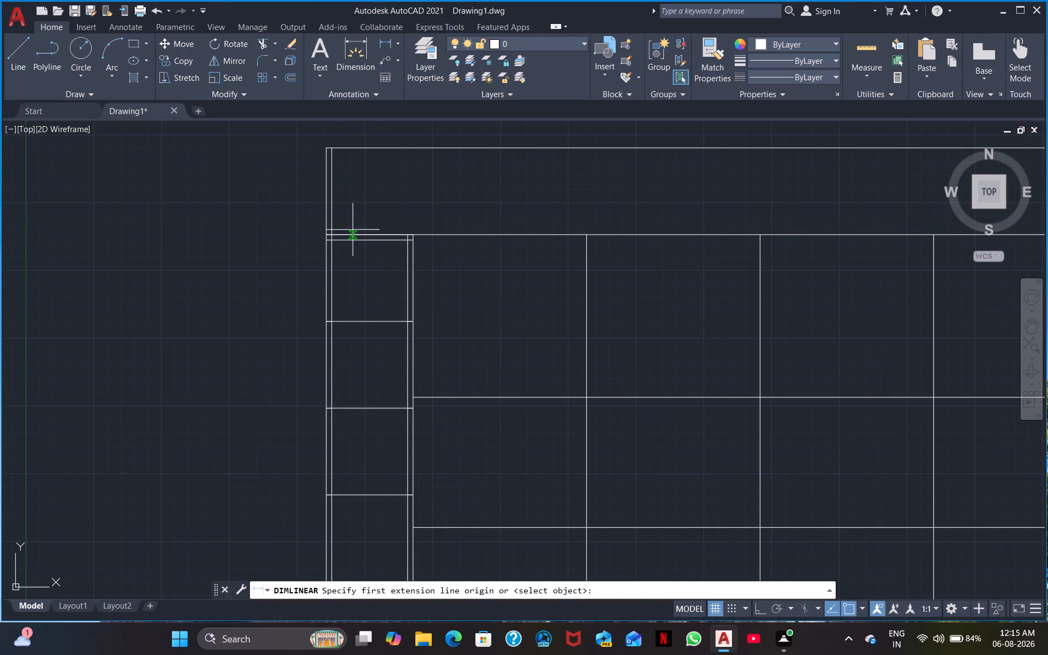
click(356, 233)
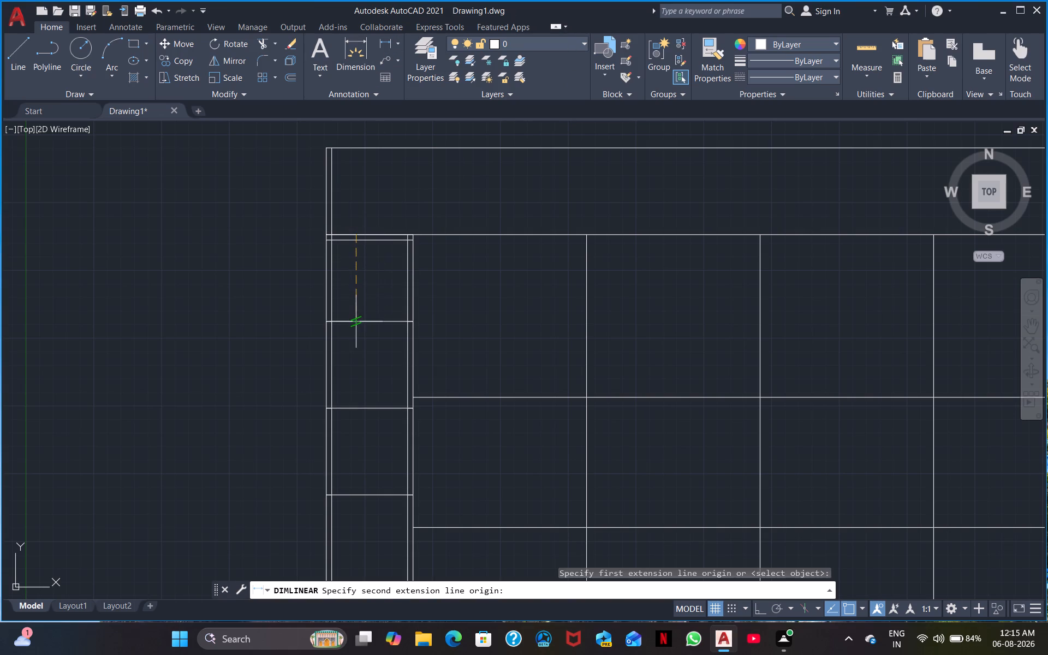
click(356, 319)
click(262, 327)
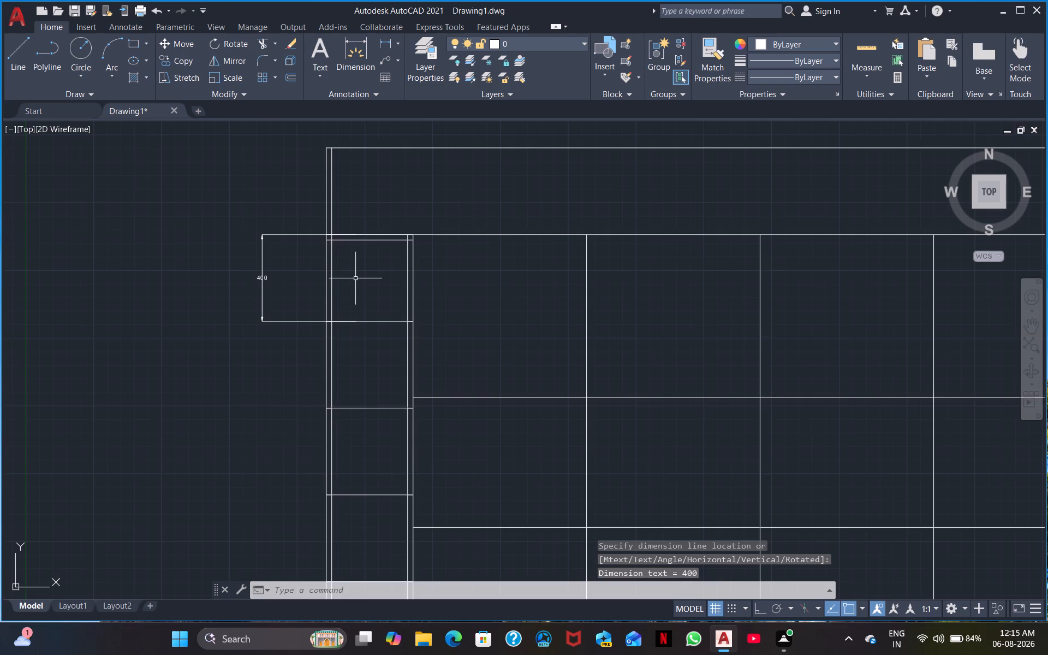
Measure the merged top row's height with a linear dimension, from the grid's top line to the first column's top edge.
scroll(355, 278, up, 1)
scroll(353, 290, down, 2)
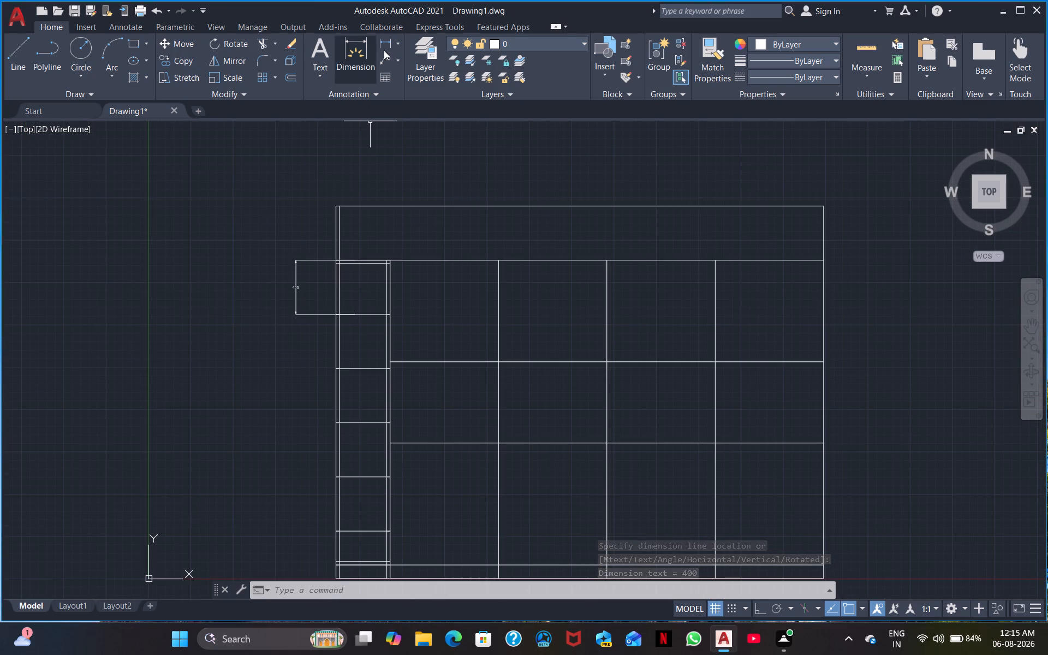
click(386, 43)
click(355, 204)
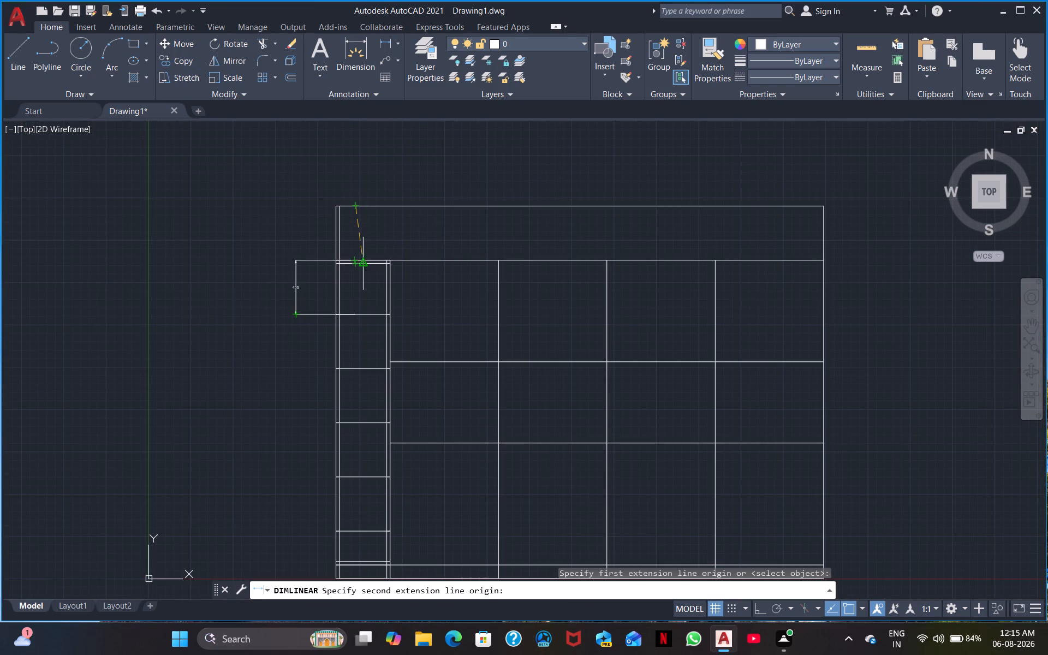
scroll(362, 255, up, 3)
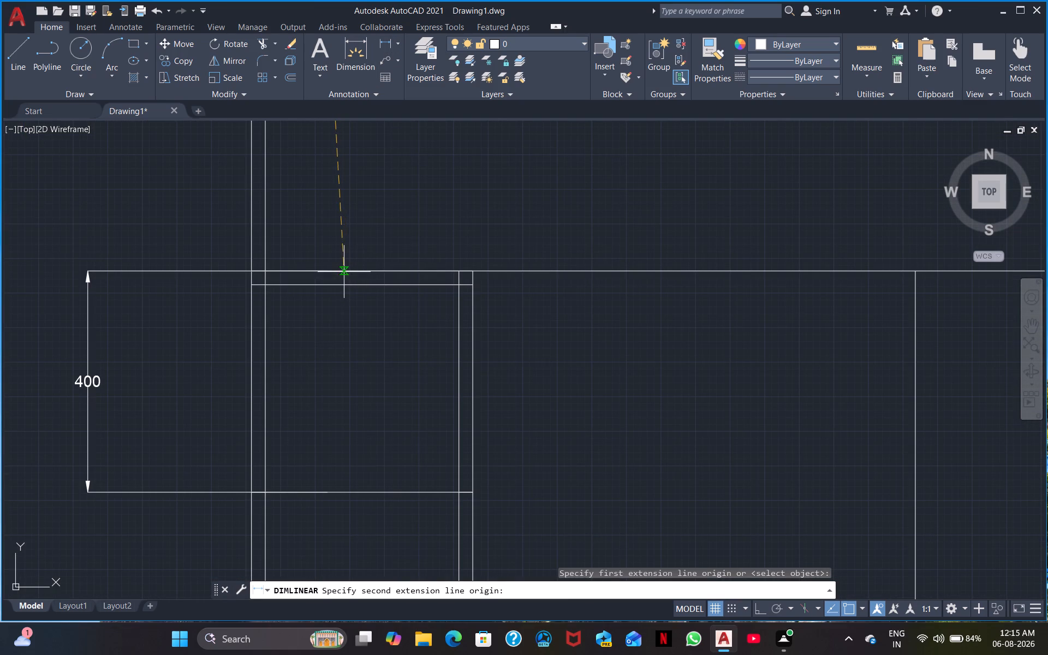
click(341, 271)
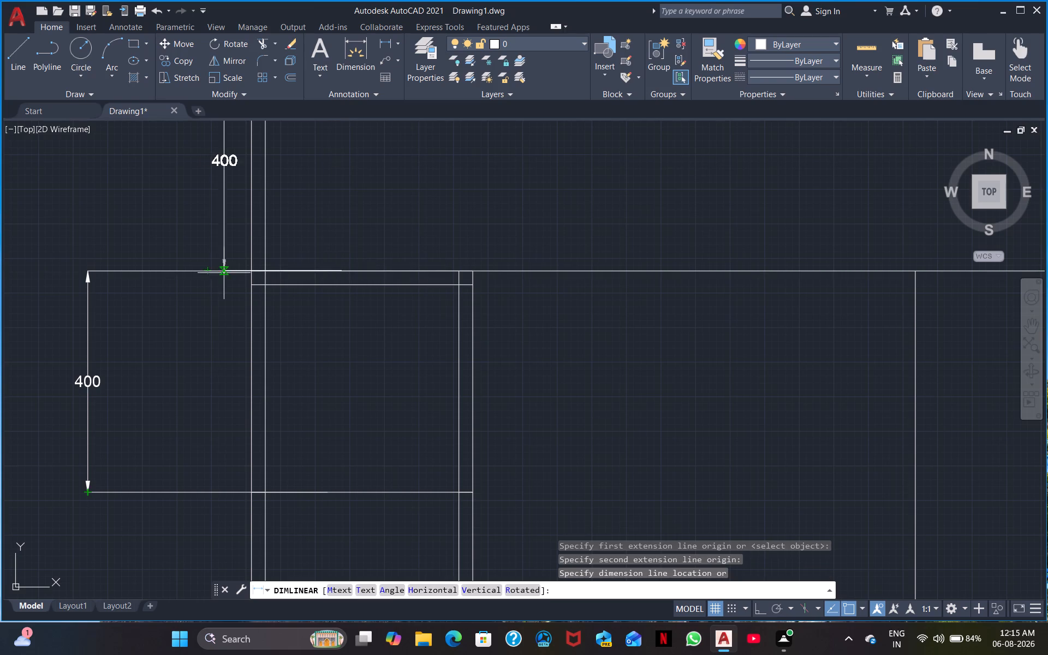
key(Escape)
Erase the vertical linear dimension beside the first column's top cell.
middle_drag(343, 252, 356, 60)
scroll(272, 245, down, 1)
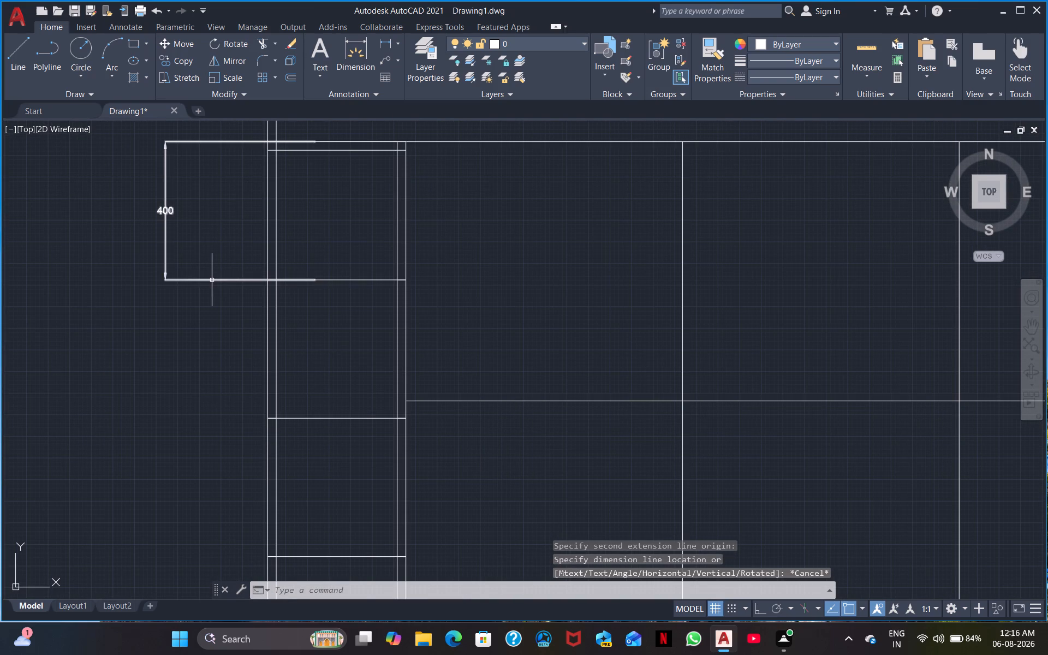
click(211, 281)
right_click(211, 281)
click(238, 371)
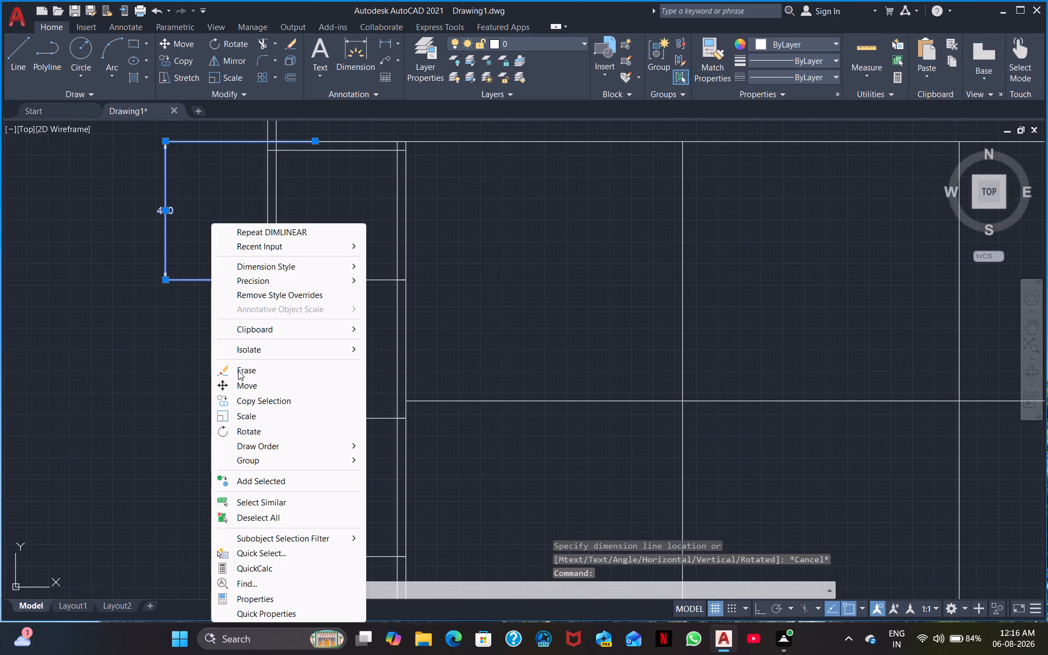
Offset the first column's top three division lines upward by 15 units.
middle_drag(175, 386, 184, 209)
middle_drag(196, 260, 19, 450)
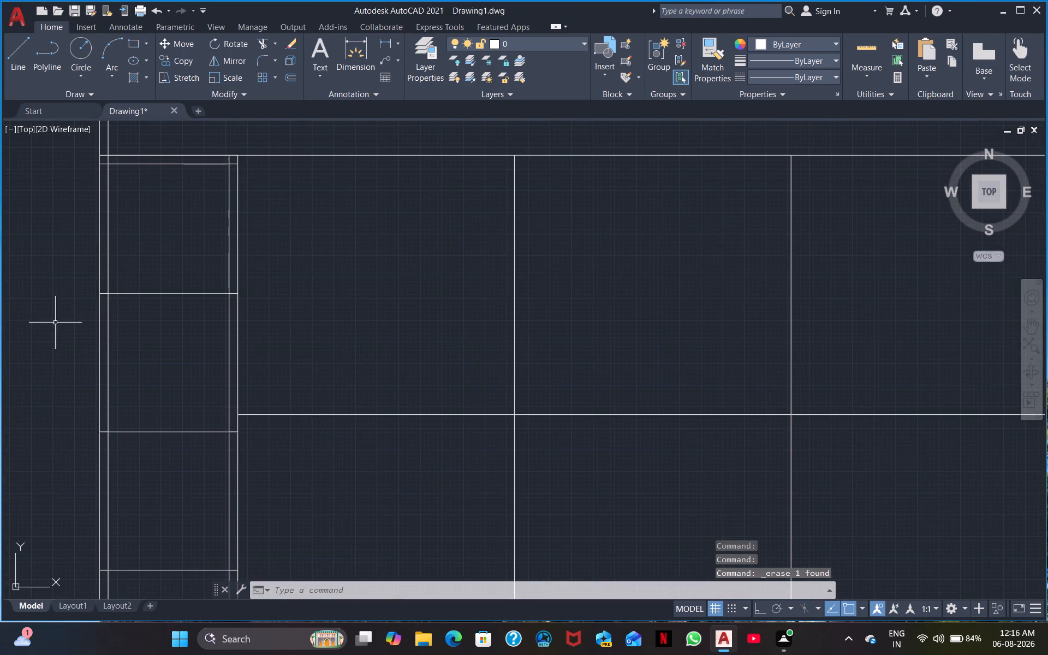
middle_drag(60, 293, 52, 331)
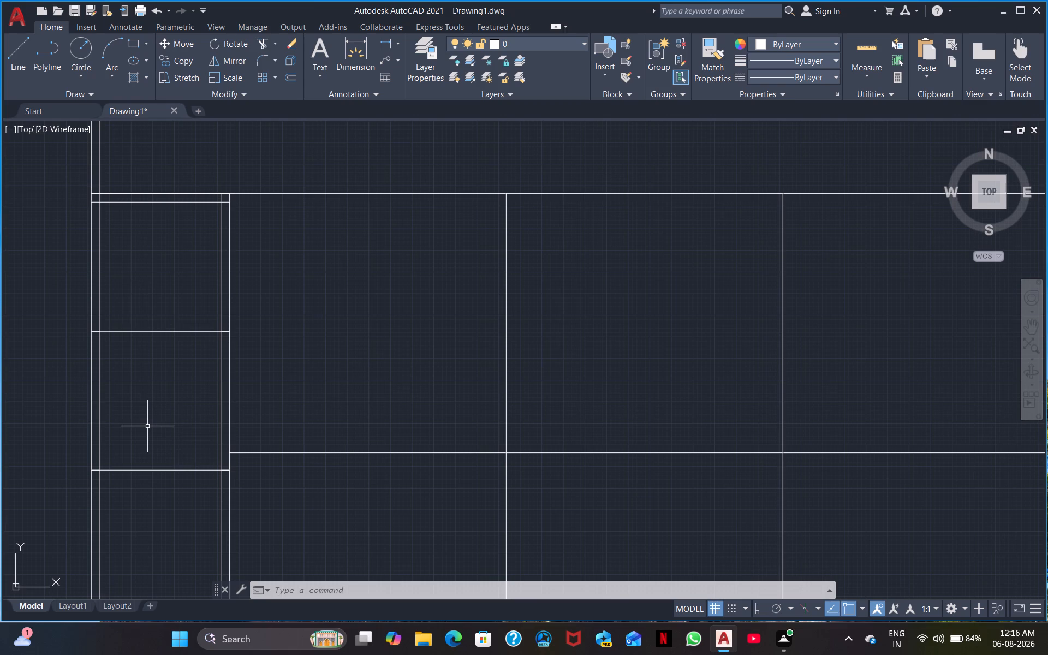
text(O)
key(space)
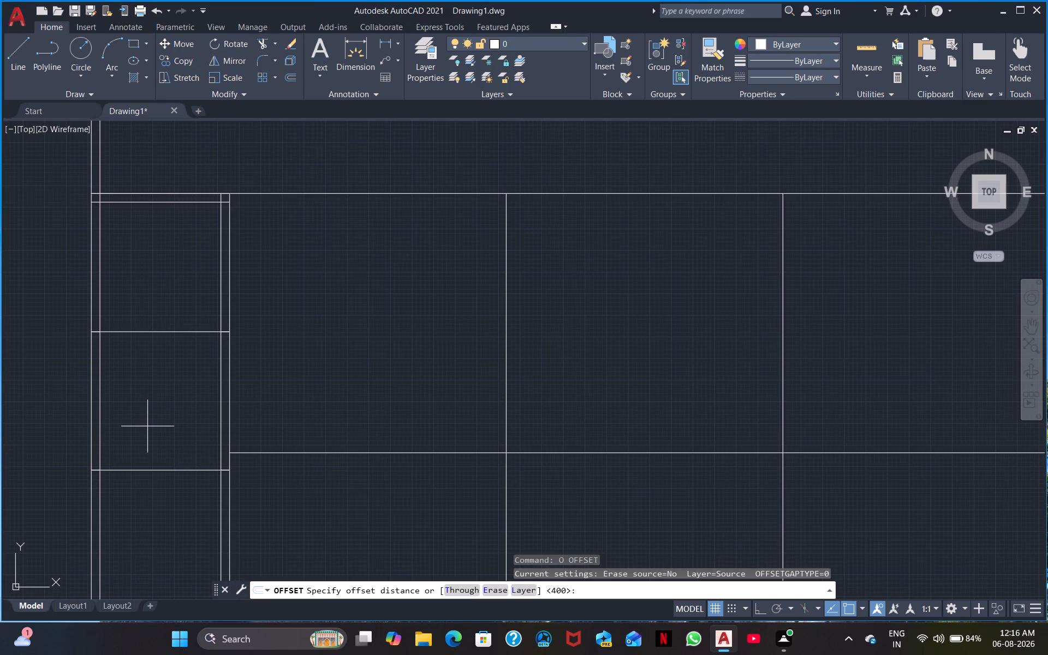
text(15)
key(Return)
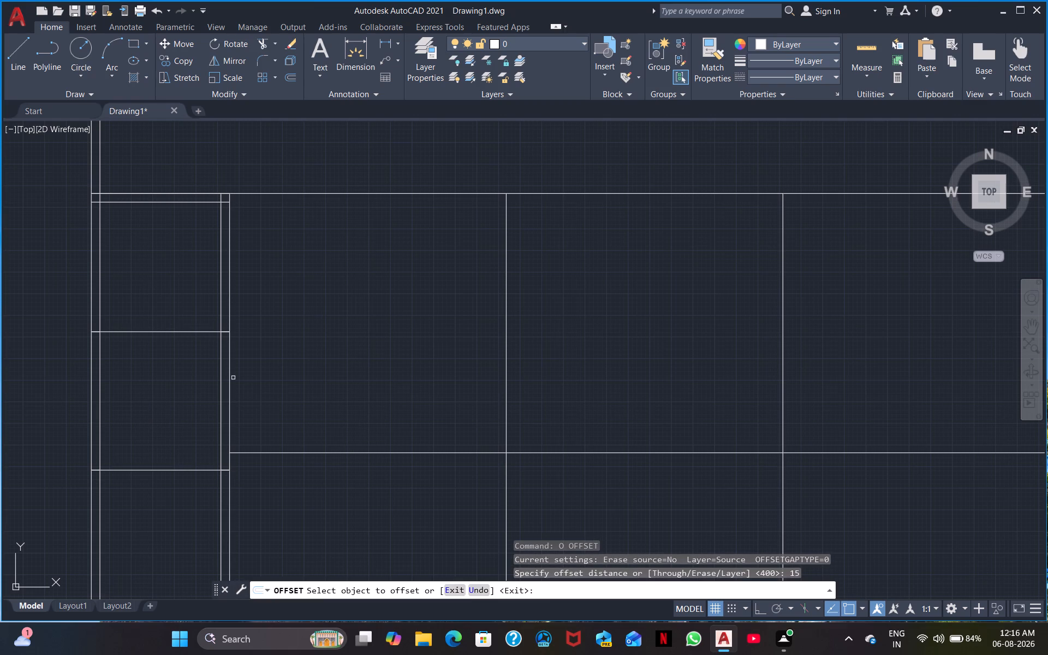
click(138, 333)
click(146, 325)
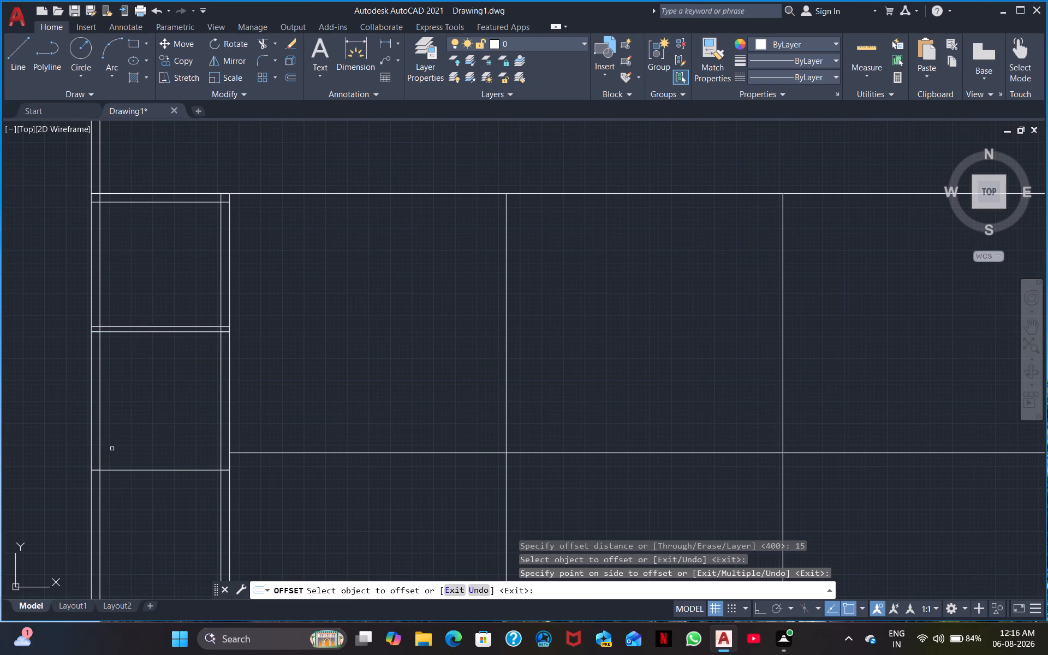
click(118, 471)
click(127, 455)
middle_drag(132, 546, 207, 388)
click(216, 449)
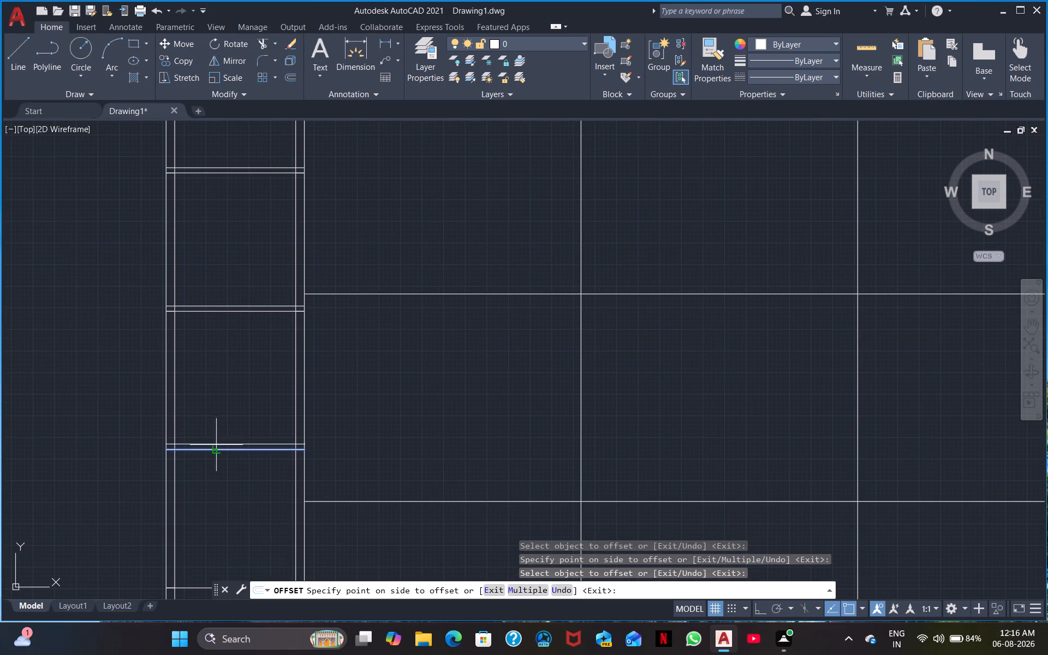
click(217, 442)
Offset the first column's two lower division lines and the inner line above the bottom row upward by 15 units.
middle_drag(161, 542, 212, 427)
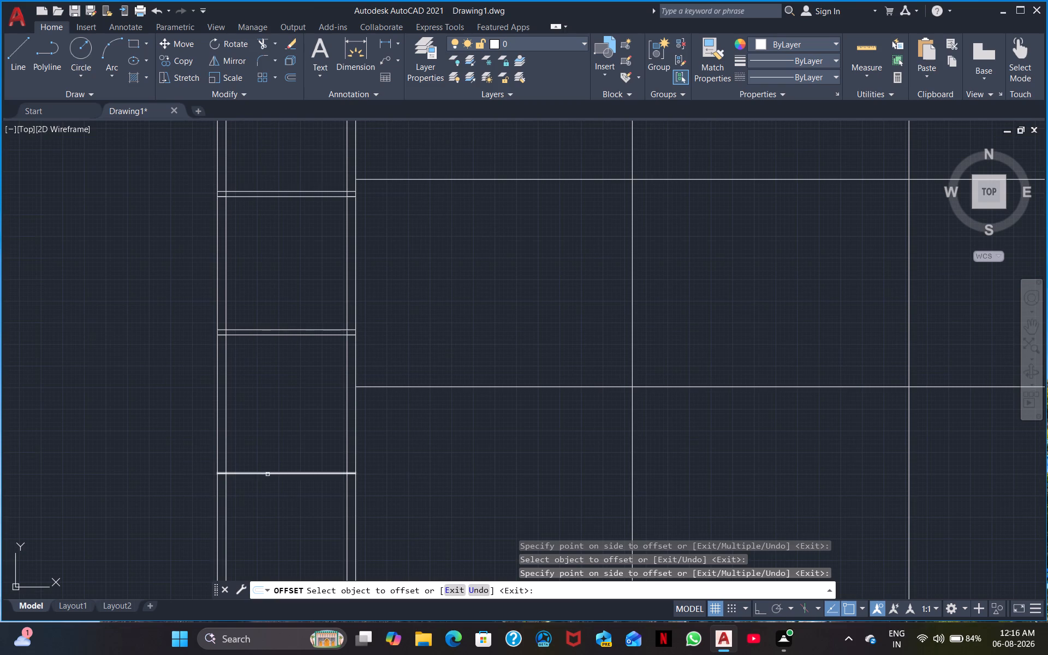
click(266, 474)
click(270, 461)
middle_drag(246, 534, 276, 429)
middle_drag(283, 480, 288, 478)
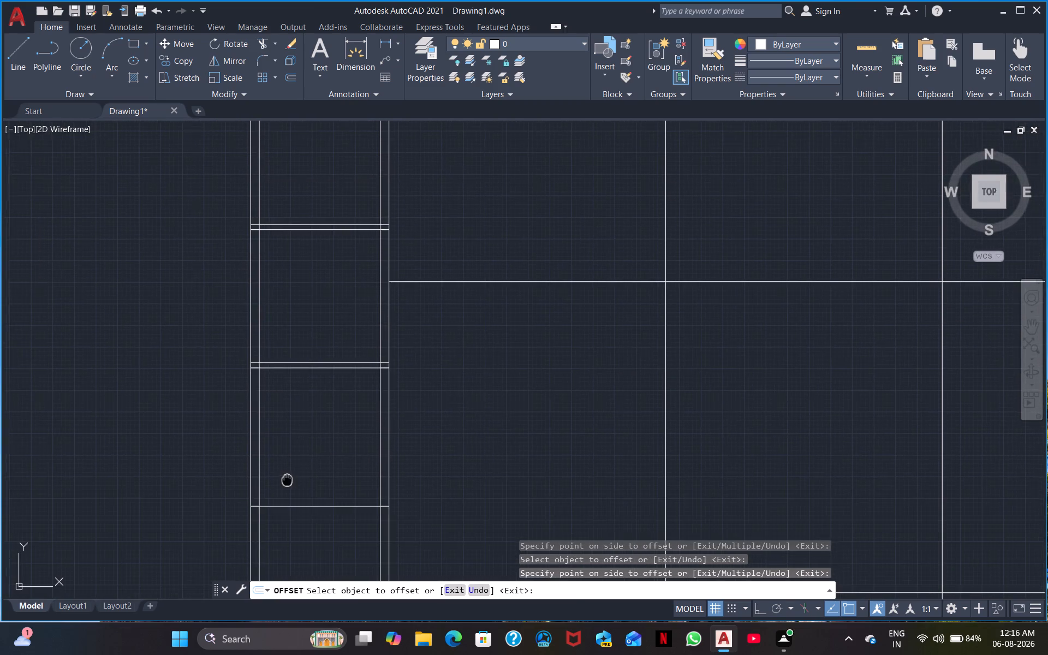
middle_drag(288, 478, 296, 422)
click(296, 450)
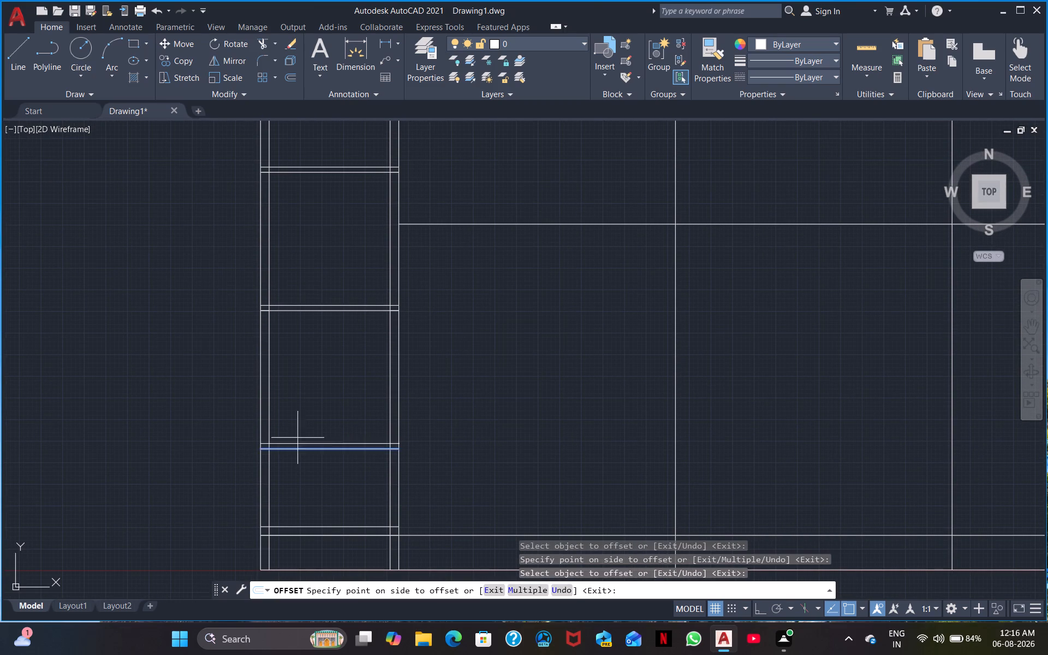
click(298, 435)
click(293, 527)
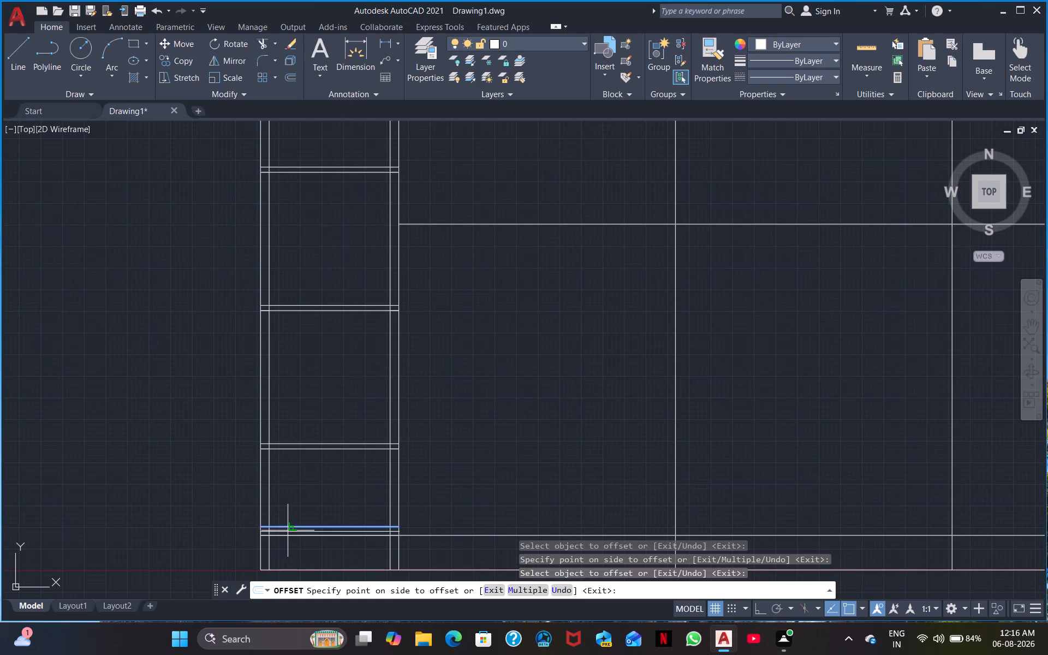
click(288, 531)
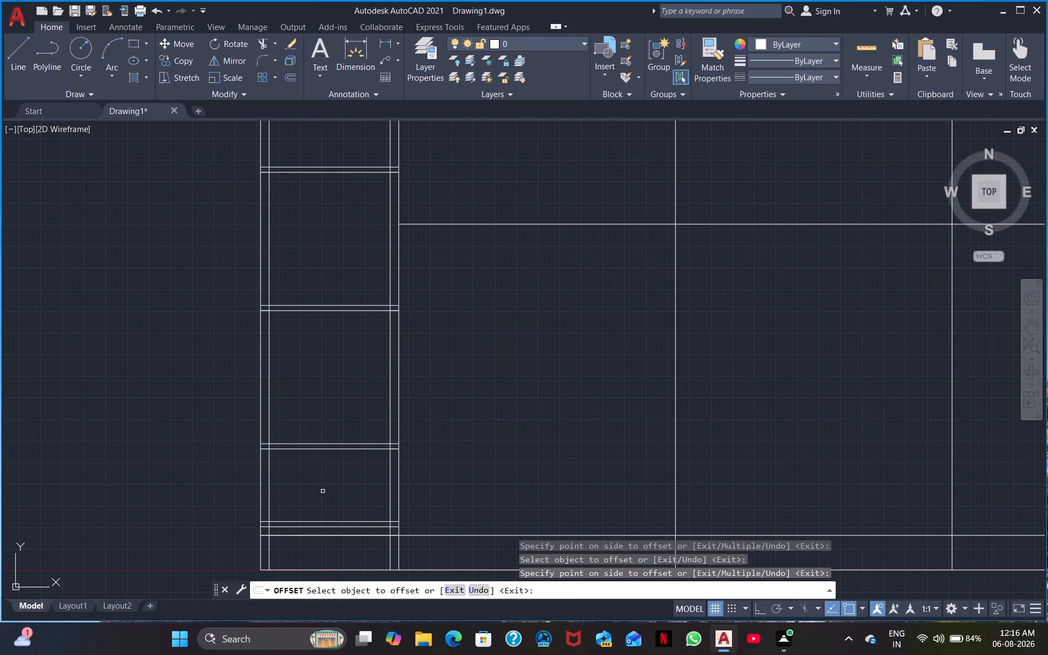
Measure from the first column's lowest division line to the bottom row's top line with a linear dimension.
scroll(323, 490, up, 2)
scroll(323, 490, down, 3)
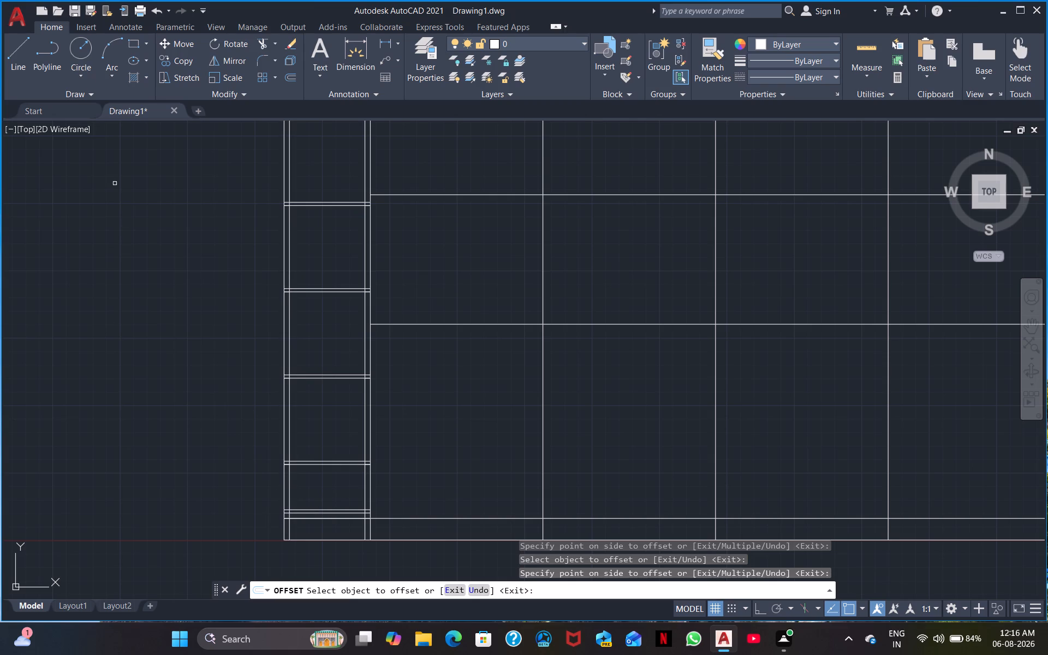
click(381, 39)
scroll(311, 442, up, 2)
middle_drag(284, 549, 318, 468)
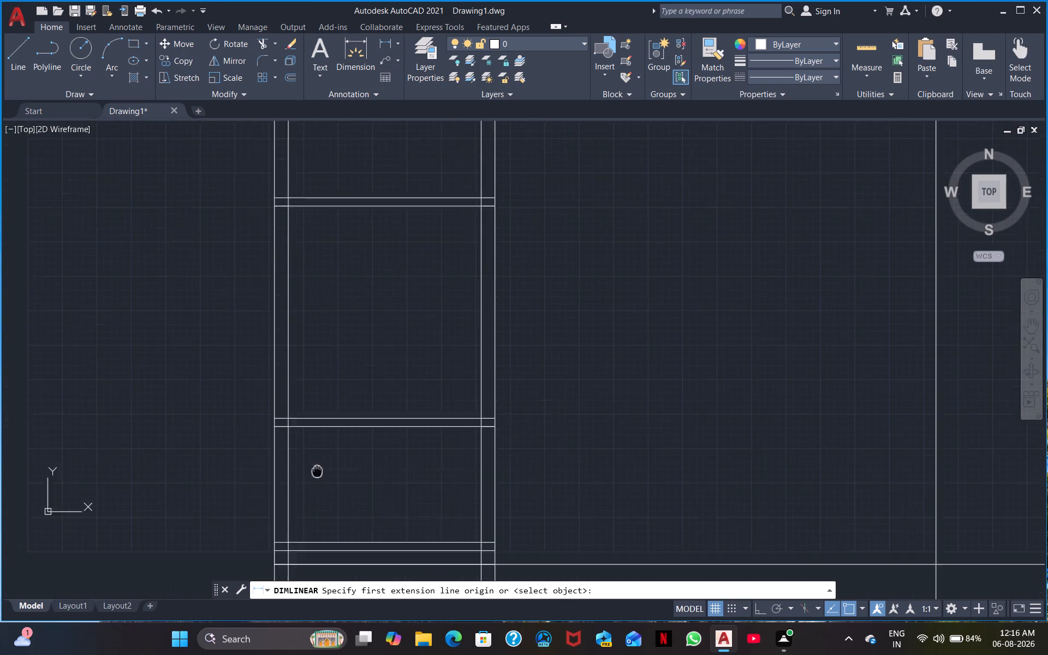
middle_drag(318, 468, 347, 356)
scroll(348, 350, up, 1)
click(288, 284)
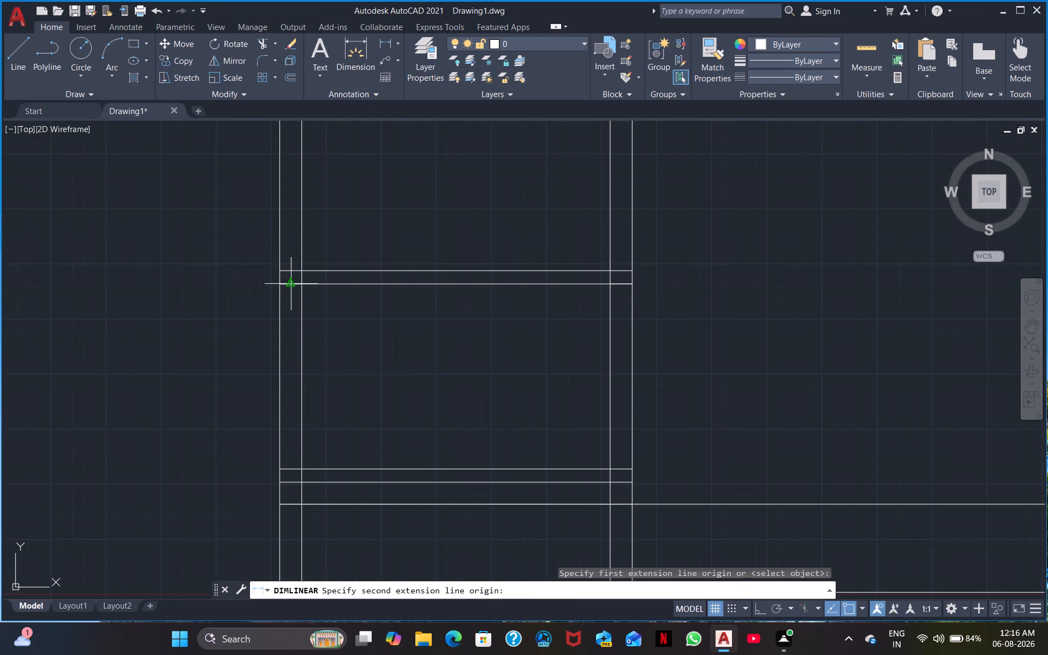
click(293, 504)
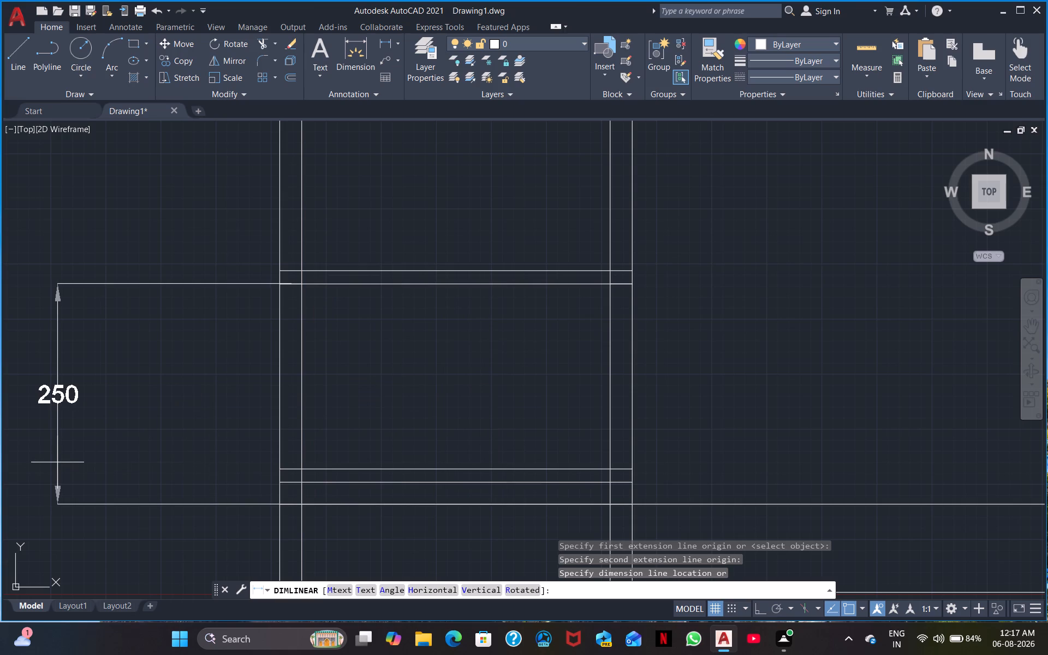
key(Escape)
Add a vertical linear dimension of the grid's overall height, placed outside its left edge.
middle_drag(317, 431, 335, 512)
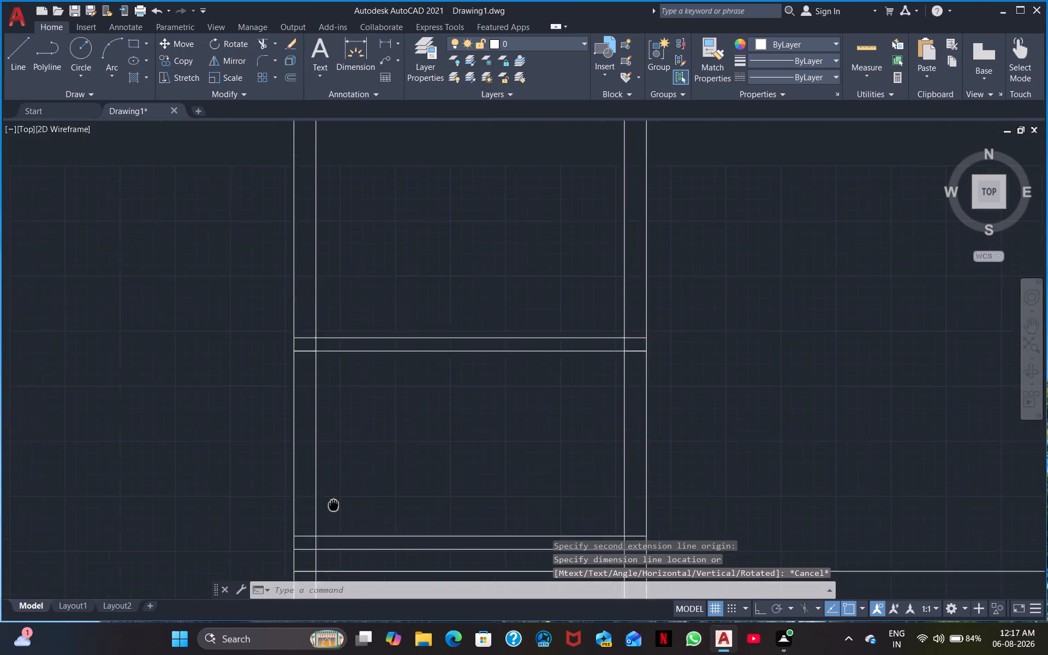
middle_drag(335, 512, 368, 628)
scroll(370, 315, down, 6)
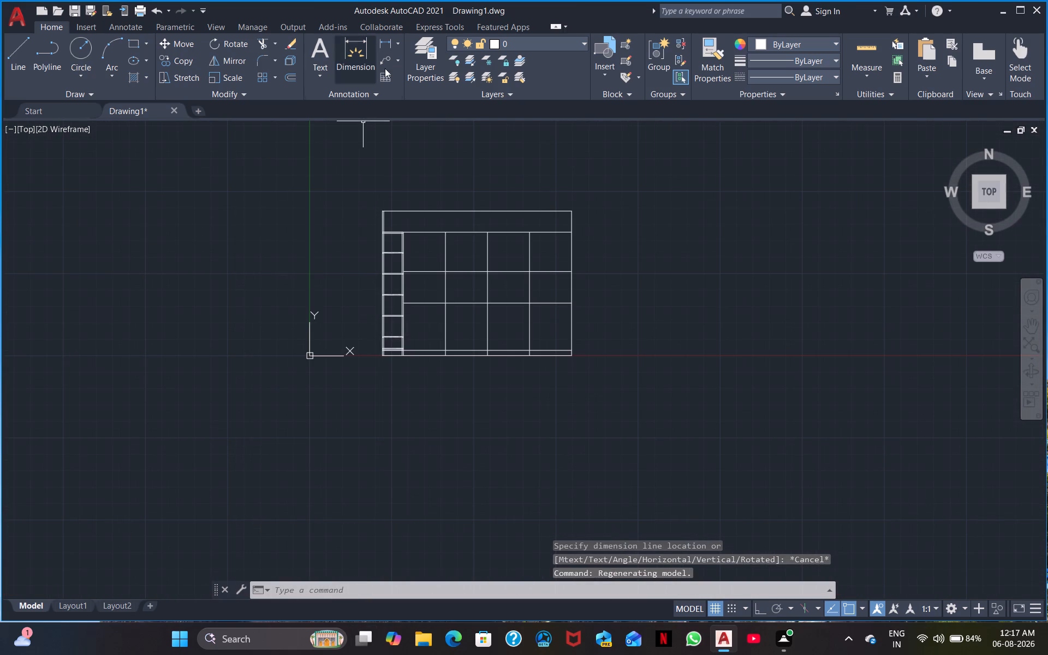
click(384, 39)
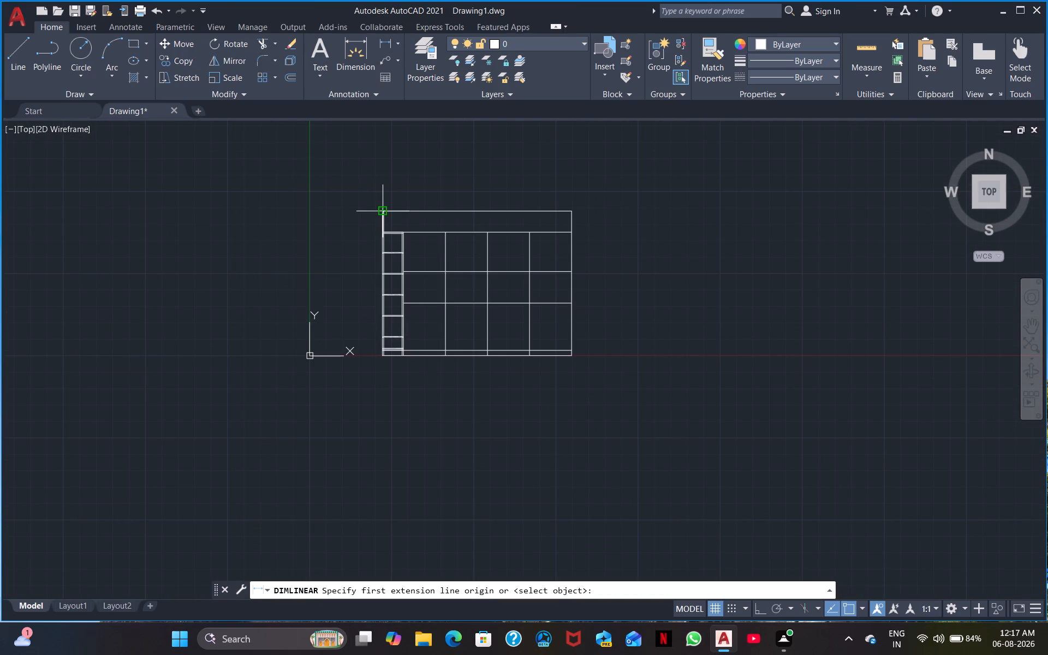
click(382, 214)
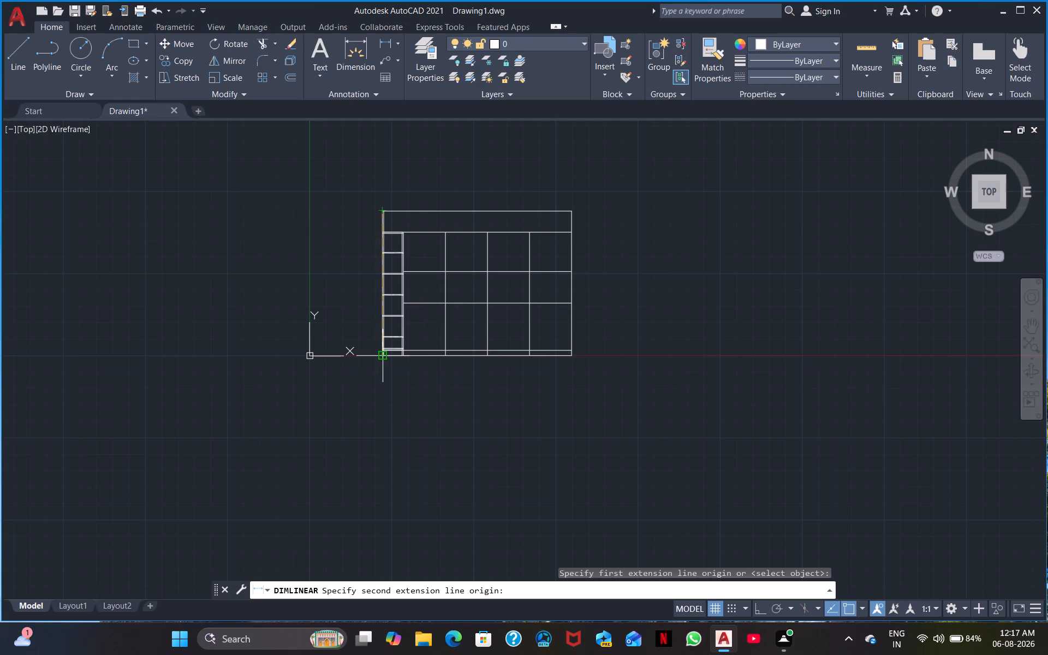
click(379, 358)
click(347, 355)
scroll(345, 355, up, 4)
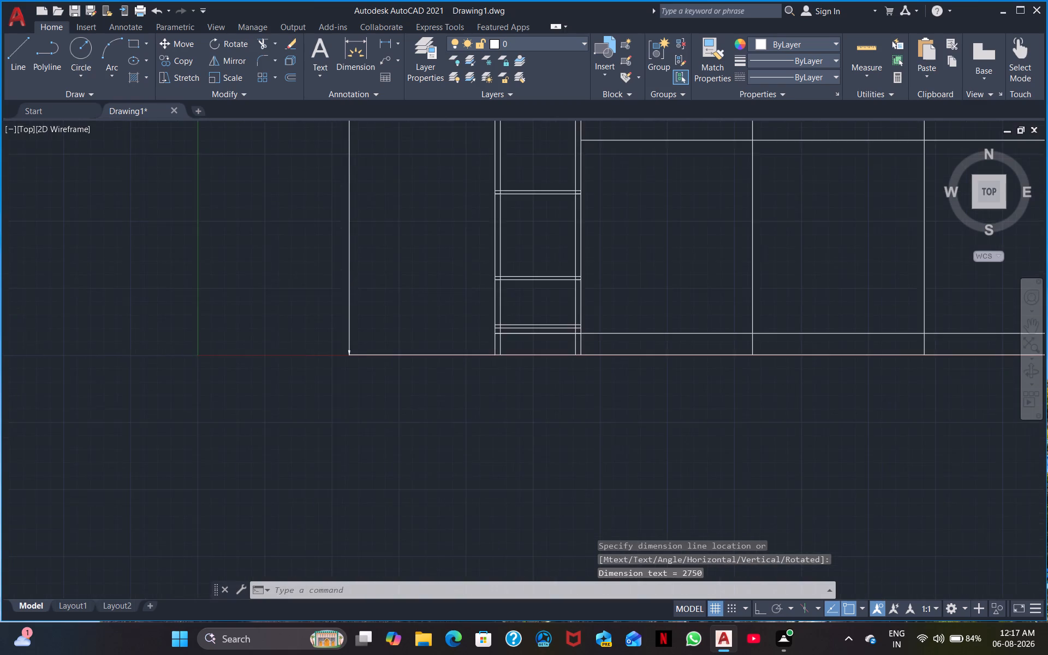
middle_drag(387, 285, 370, 604)
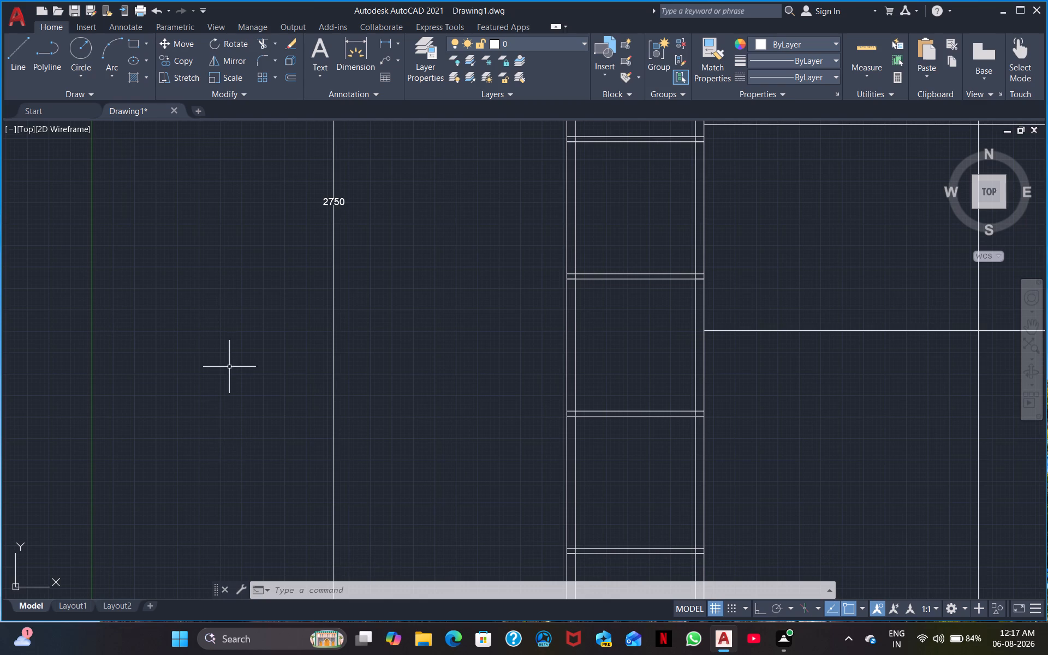
Add a vertical linear dimension of the bottom row's height, placed just outside the grid's right edge.
middle_drag(350, 390, 47, 564)
scroll(134, 453, down, 2)
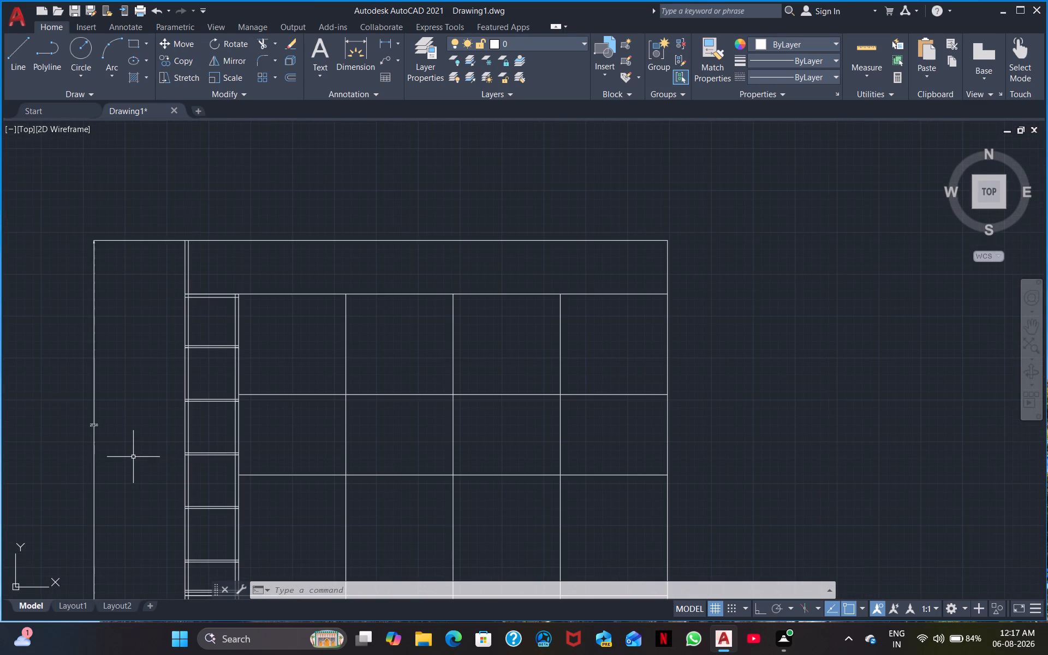
middle_drag(138, 420, 139, 194)
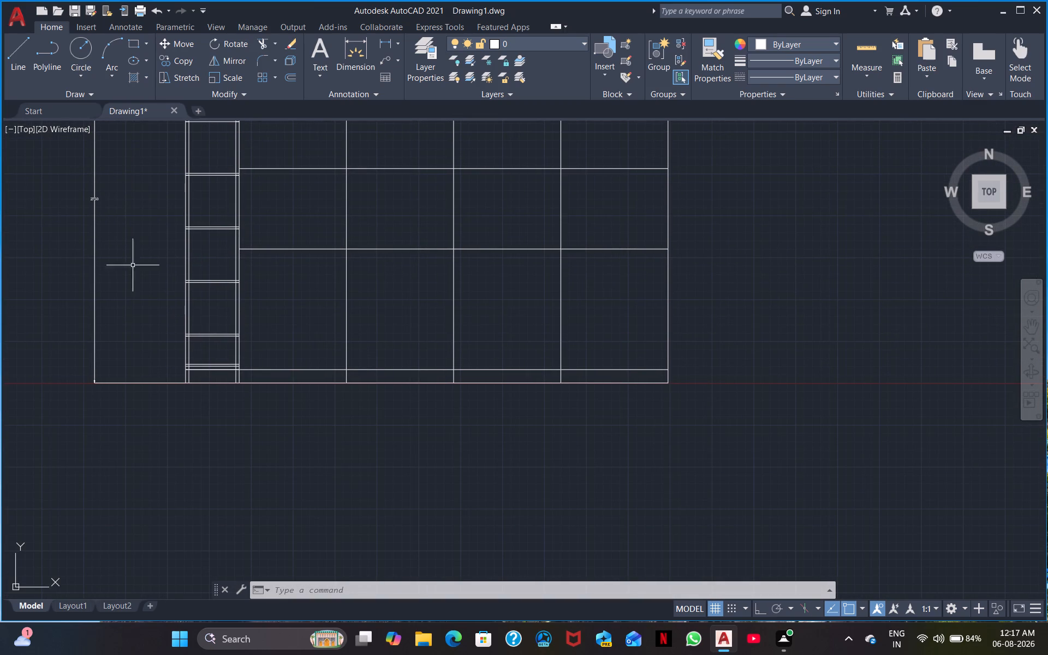
middle_drag(827, 438, 481, 476)
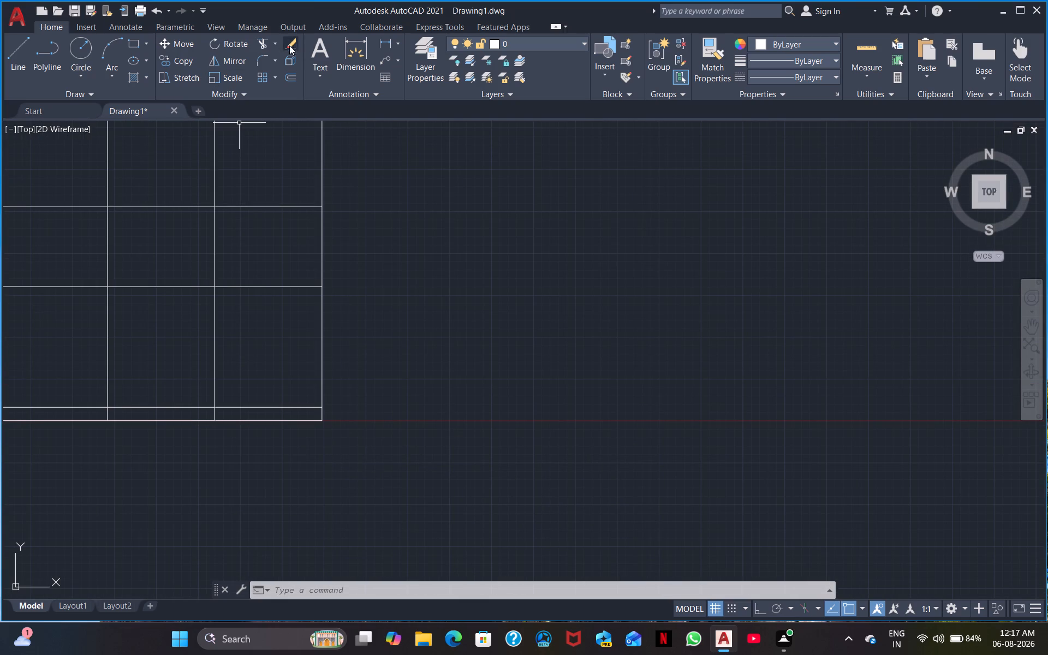
click(384, 46)
click(323, 409)
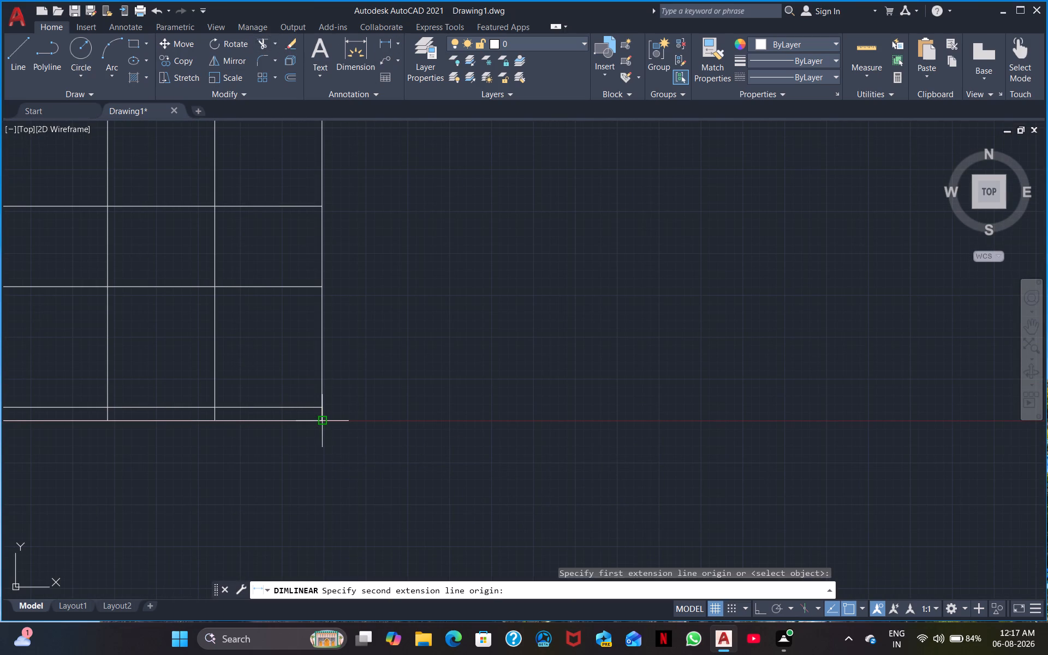
click(325, 421)
click(344, 419)
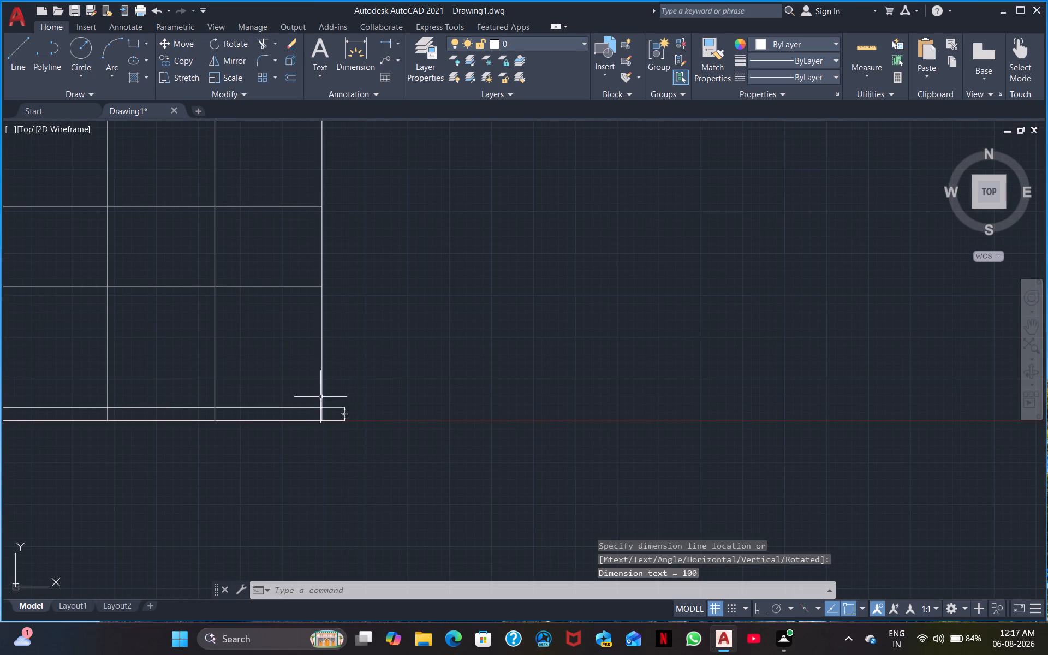
Add a vertical linear dimension of the row directly above the bottom row, outside the grid's right edge.
key(space)
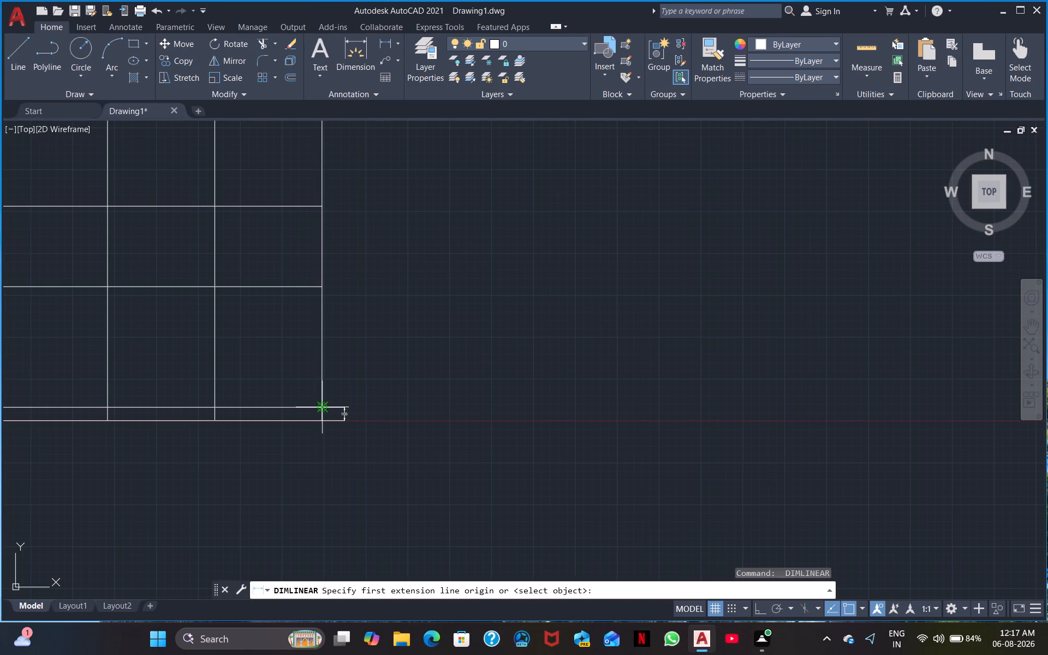
click(321, 403)
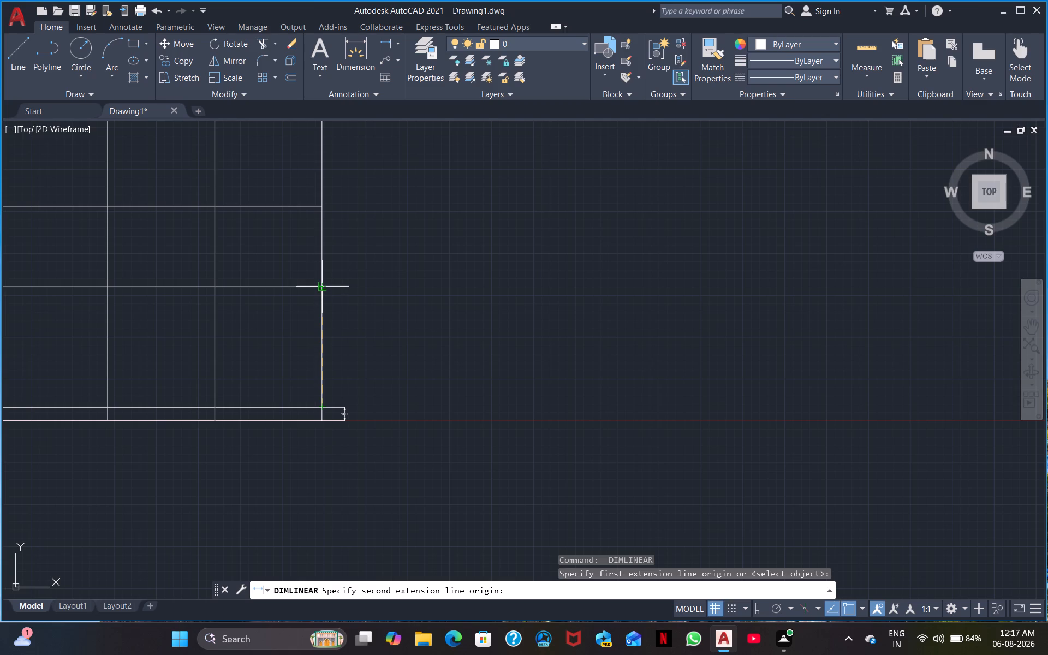
click(321, 286)
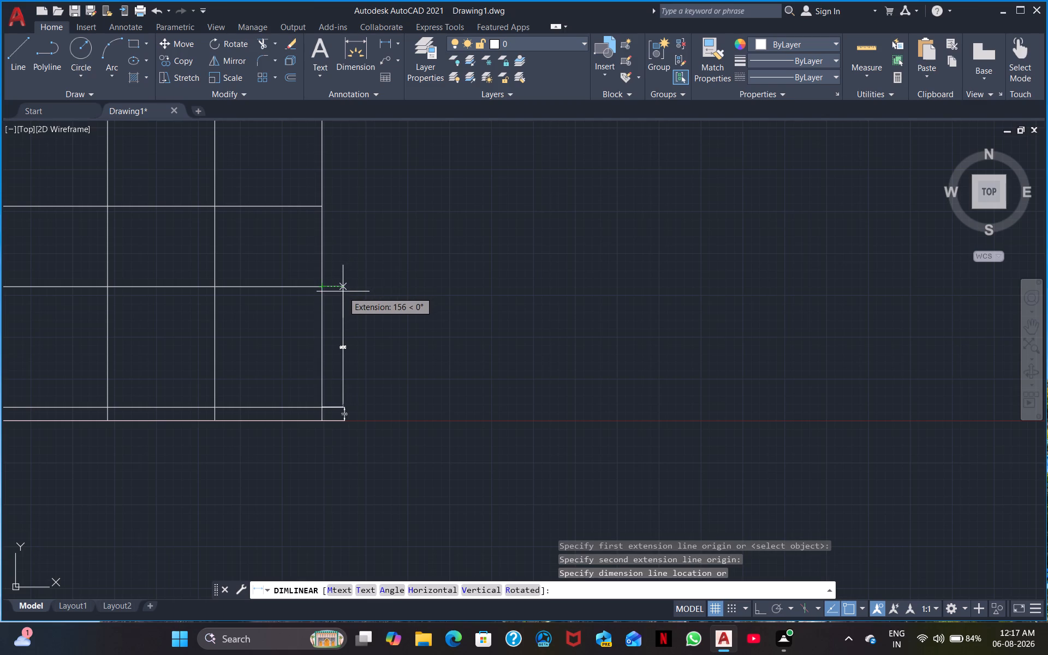
click(345, 292)
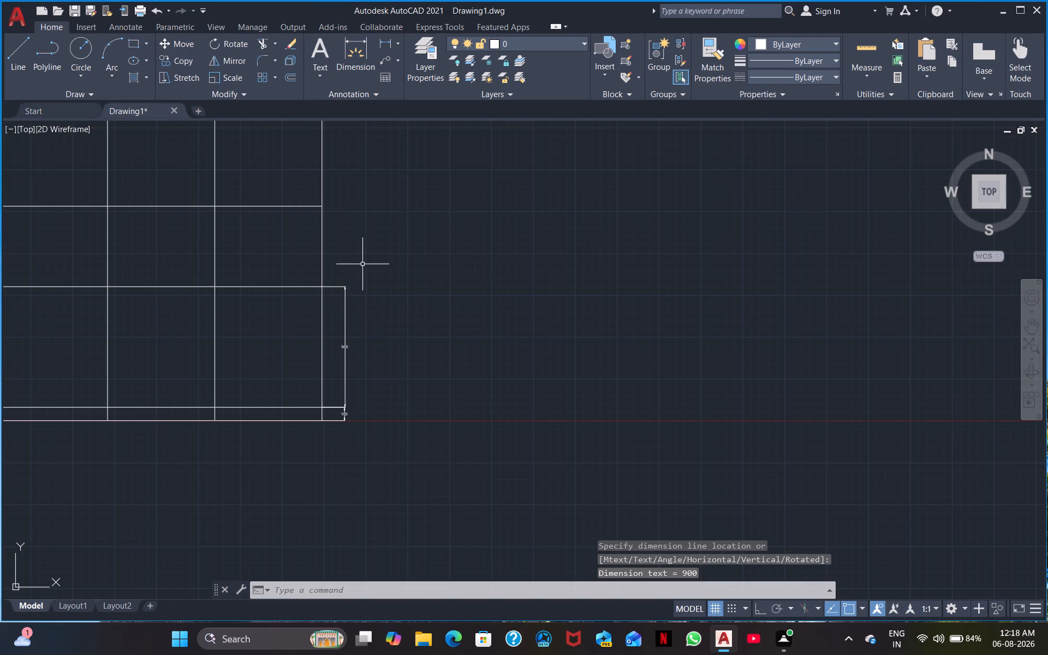
Select the overall-height and two row-height dimensions, and set the Standard dimension style's text height to 100.
middle_drag(365, 260, 390, 398)
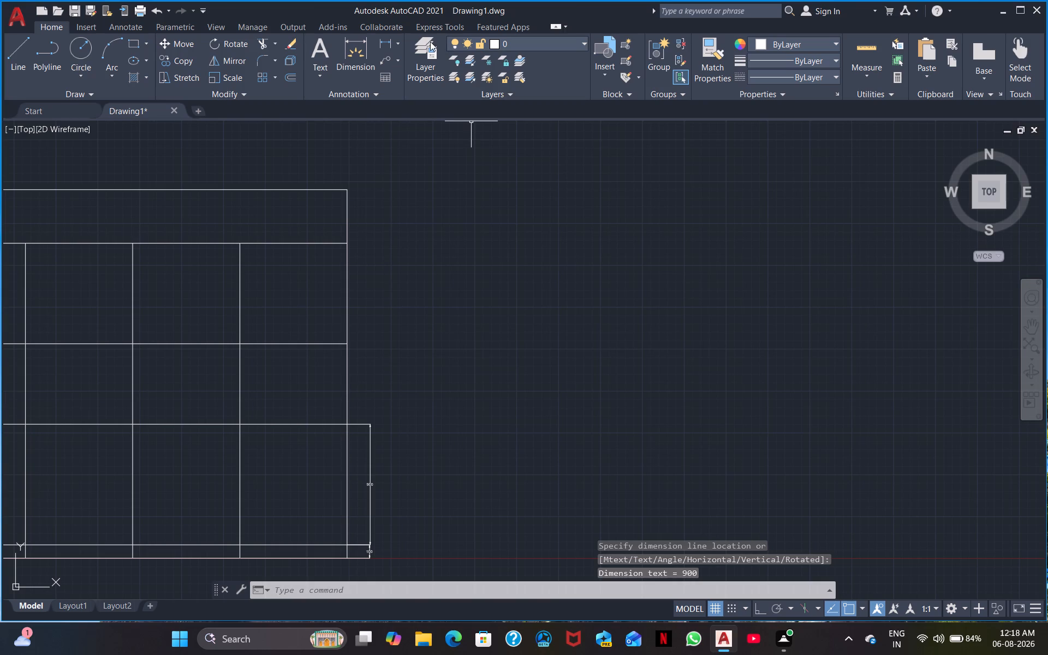
click(416, 571)
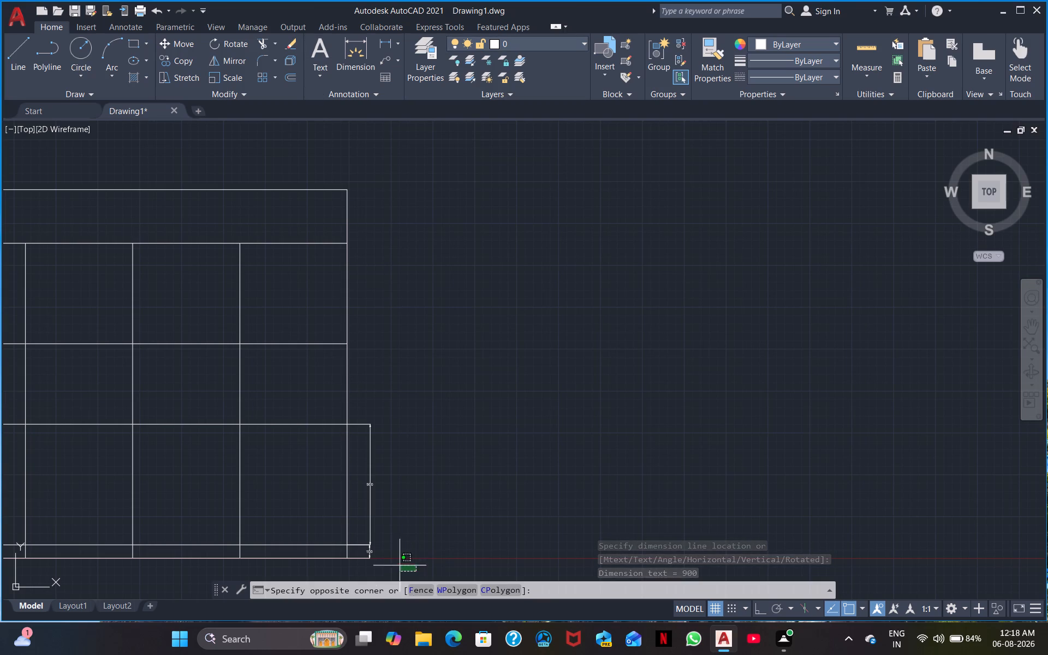
click(362, 409)
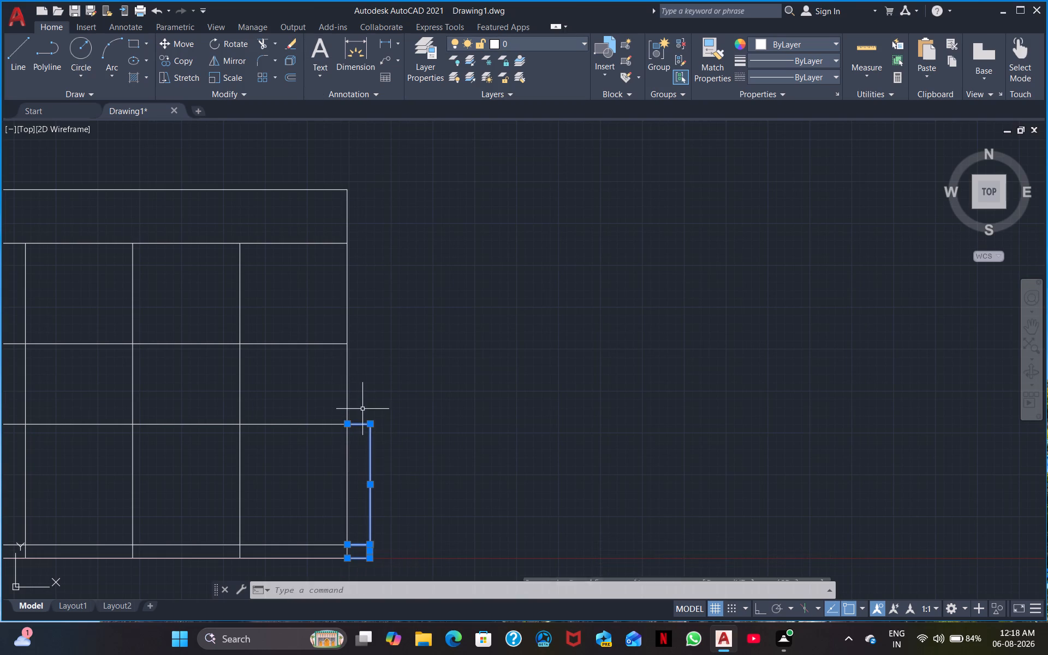
middle_drag(379, 415, 958, 331)
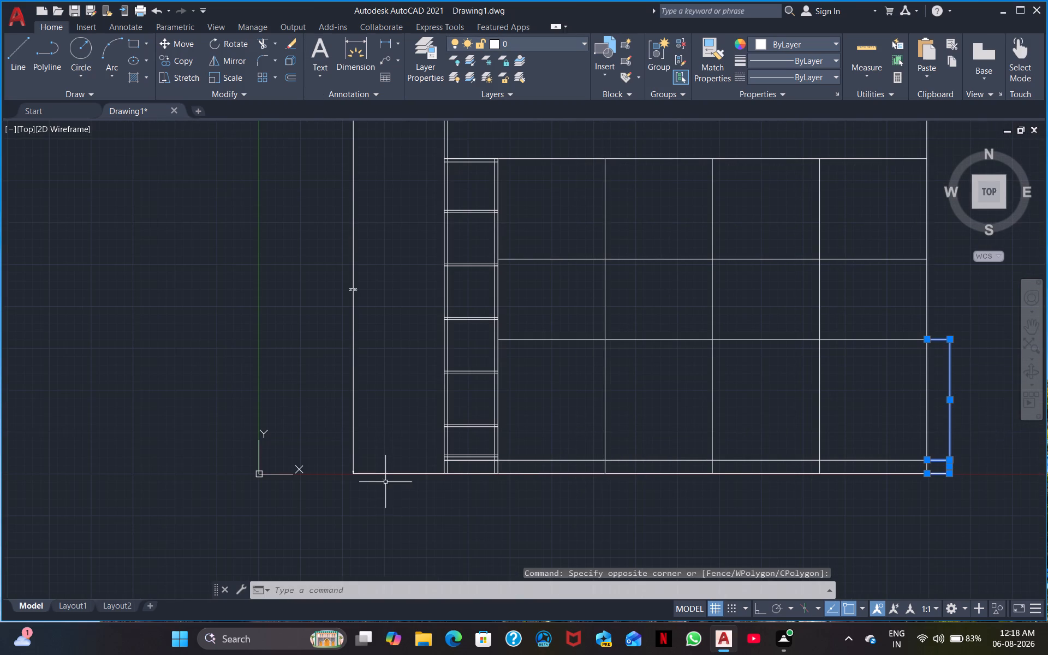
drag(383, 483, 366, 492)
double_click(307, 215)
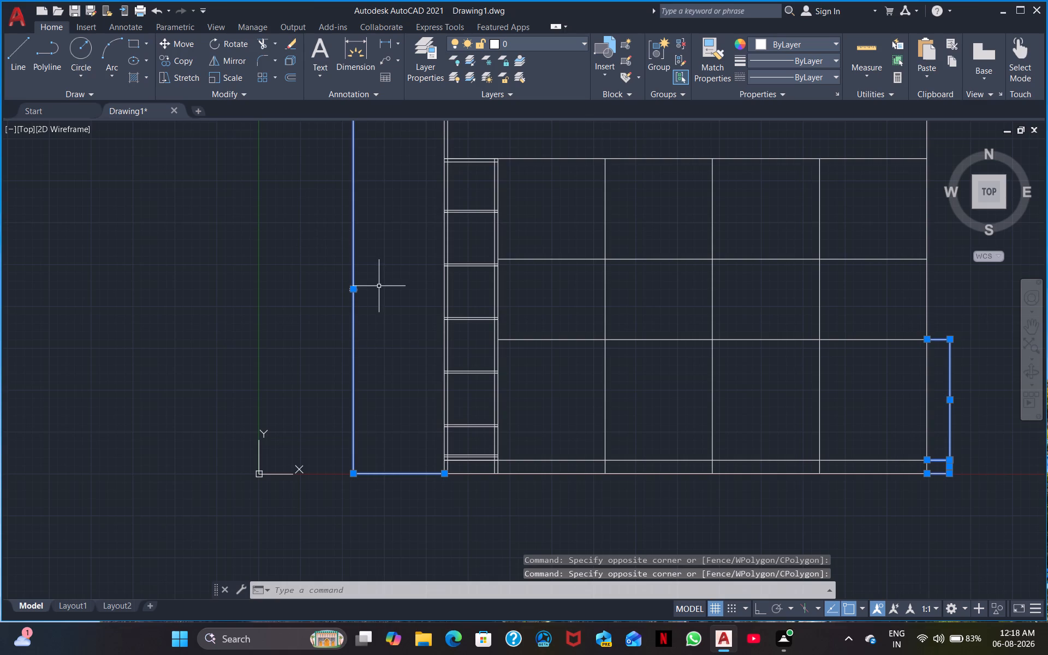
middle_drag(371, 319, 309, 452)
key(d)
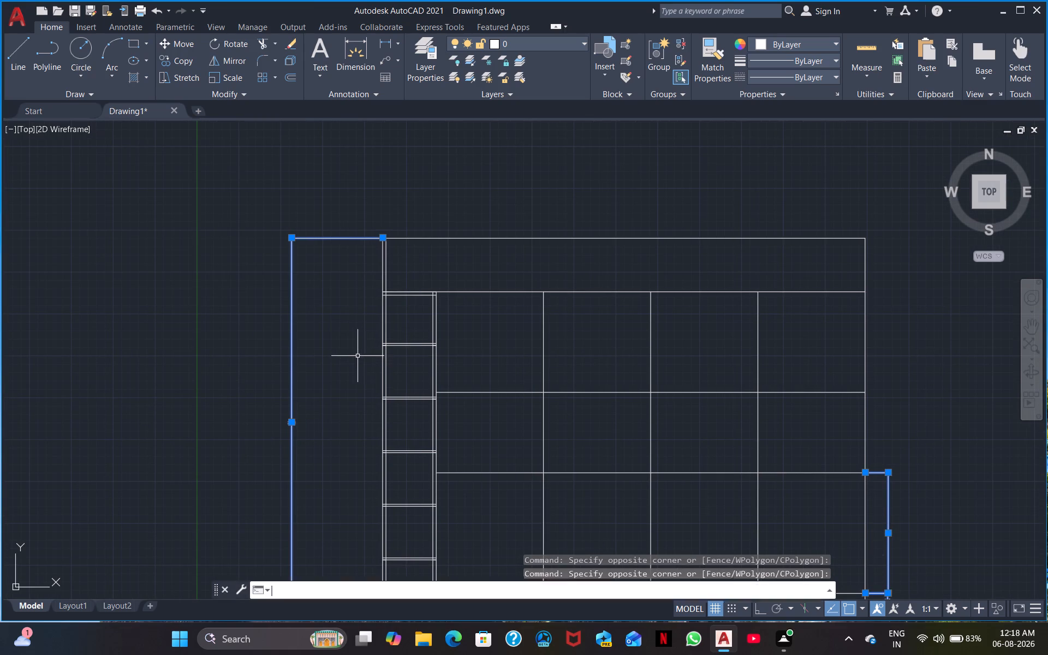
key(space)
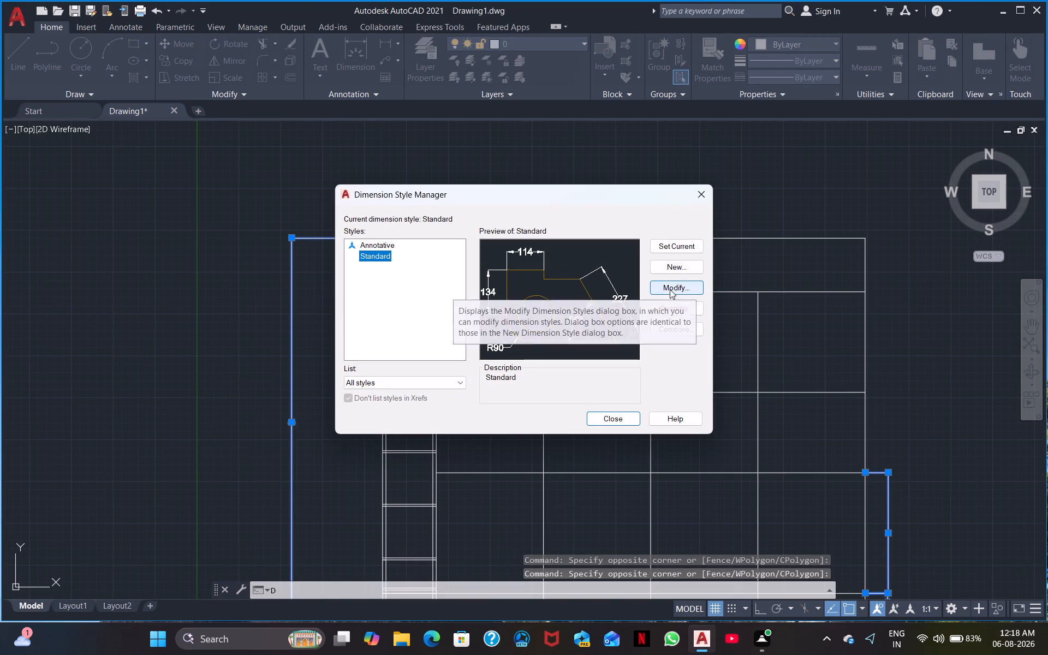
click(670, 288)
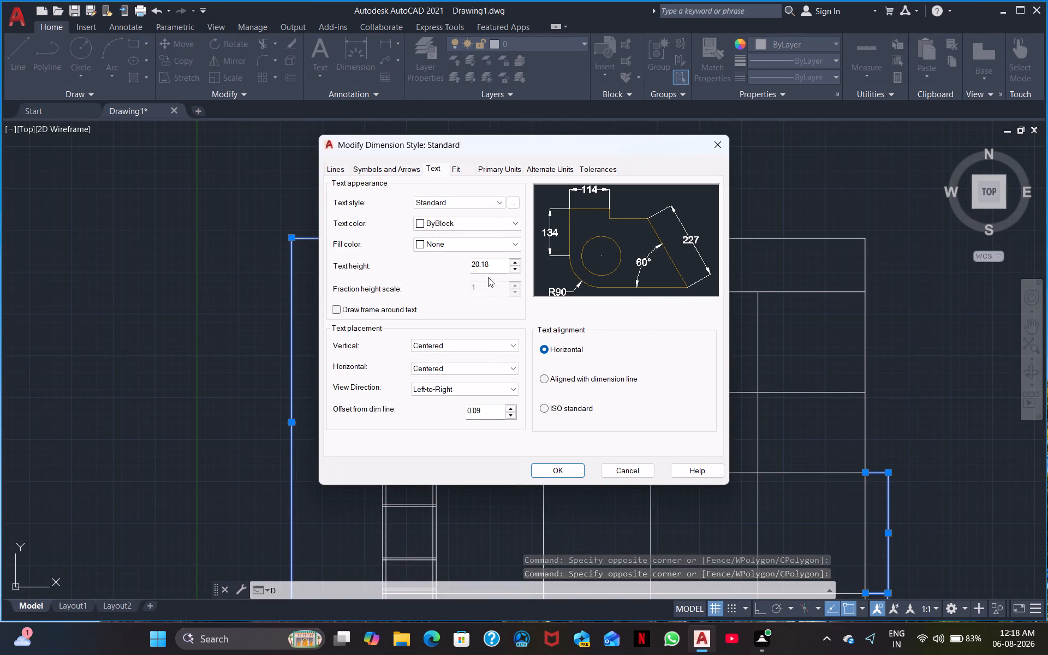
click(491, 267)
key(BackSpace)
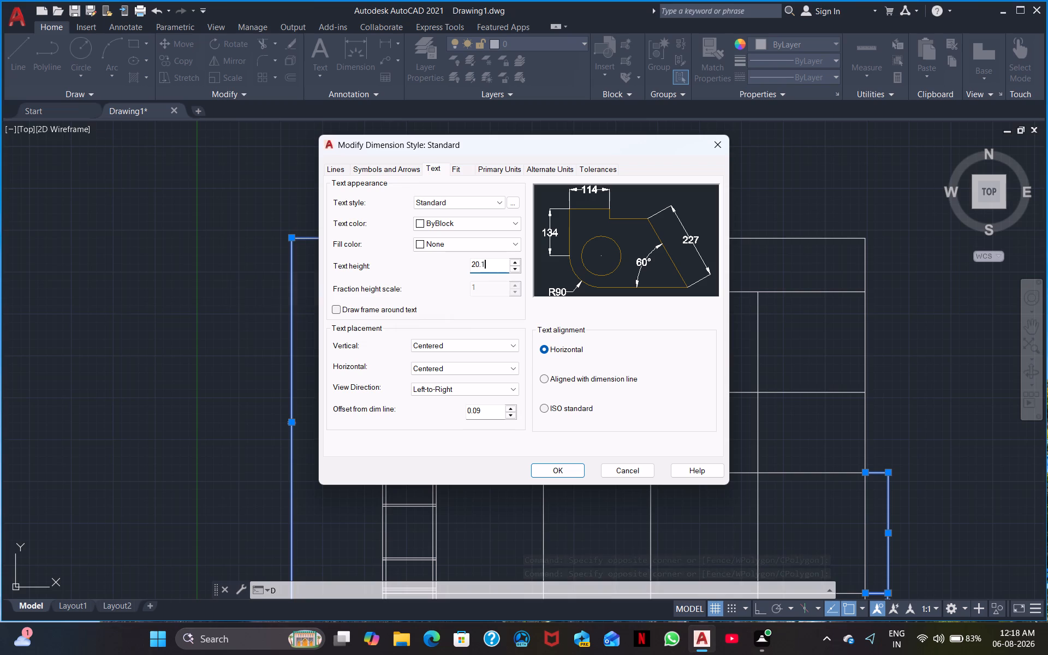
key(BackSpace)
key(BackSpace)
key(BackSpace)
key(BackSpace)
key(BackSpace)
text(1000)
key(BackSpace)
key(Return)
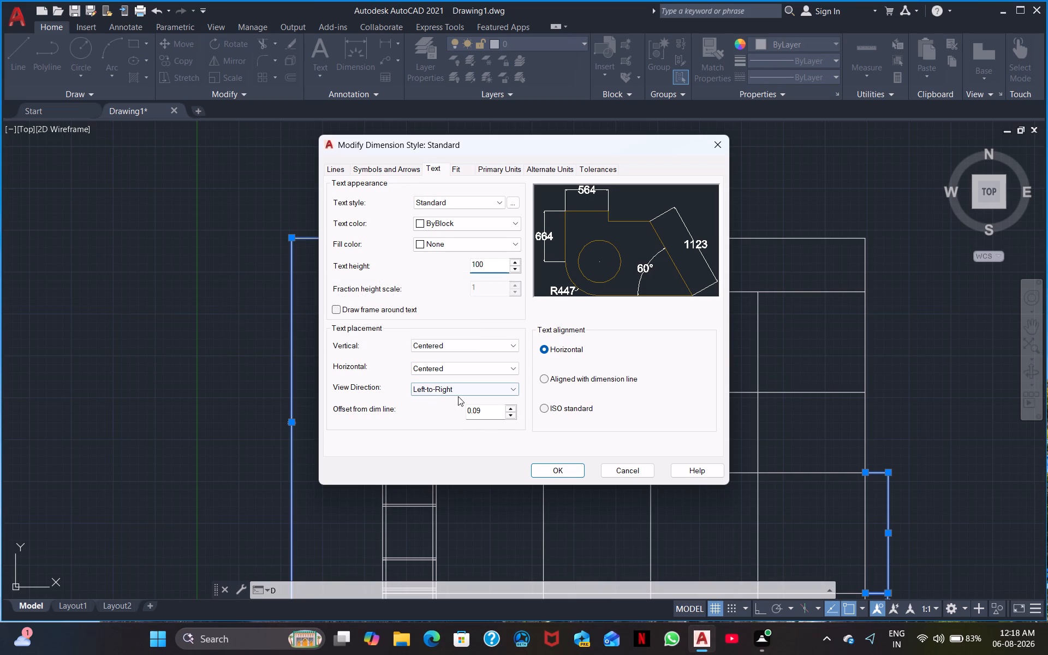
click(564, 470)
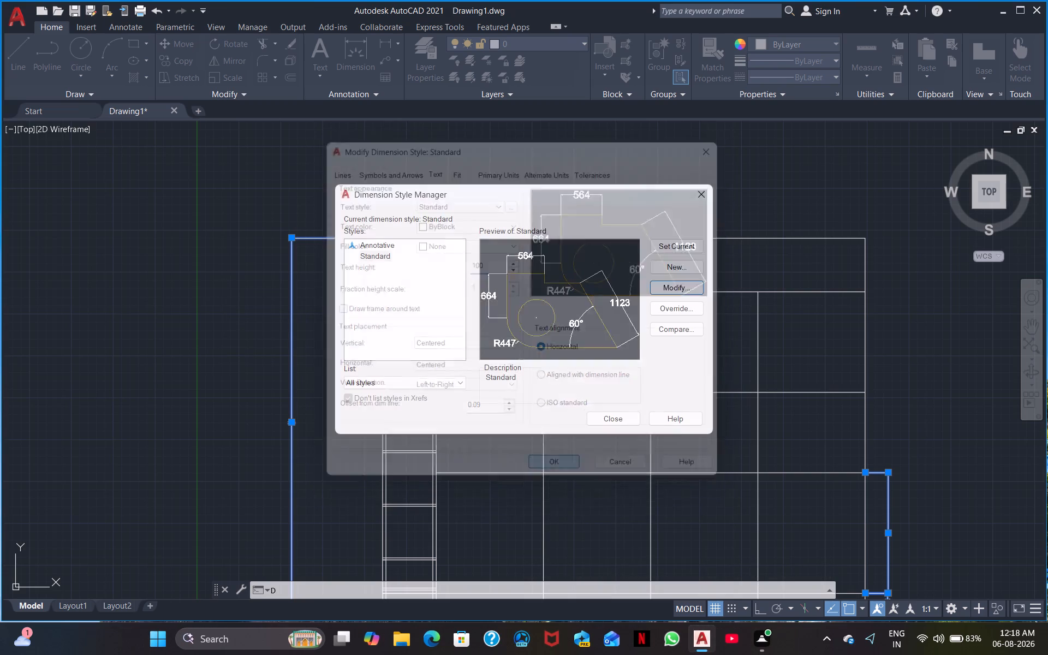
Set the Standard dimension style's arrow size to 70 and make the style current.
click(680, 287)
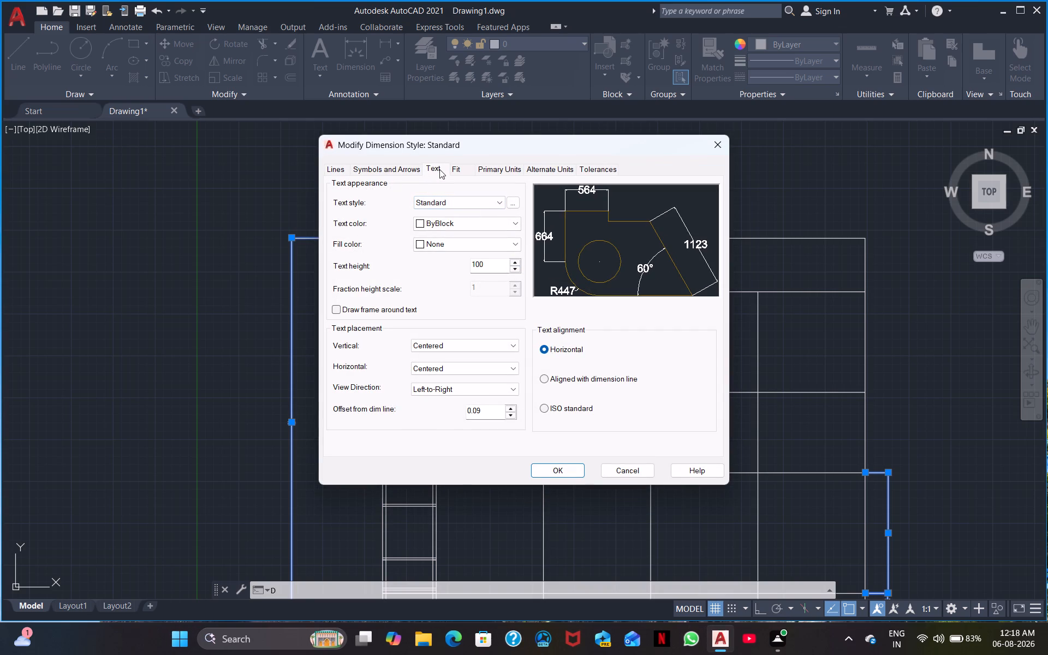
click(396, 170)
click(359, 305)
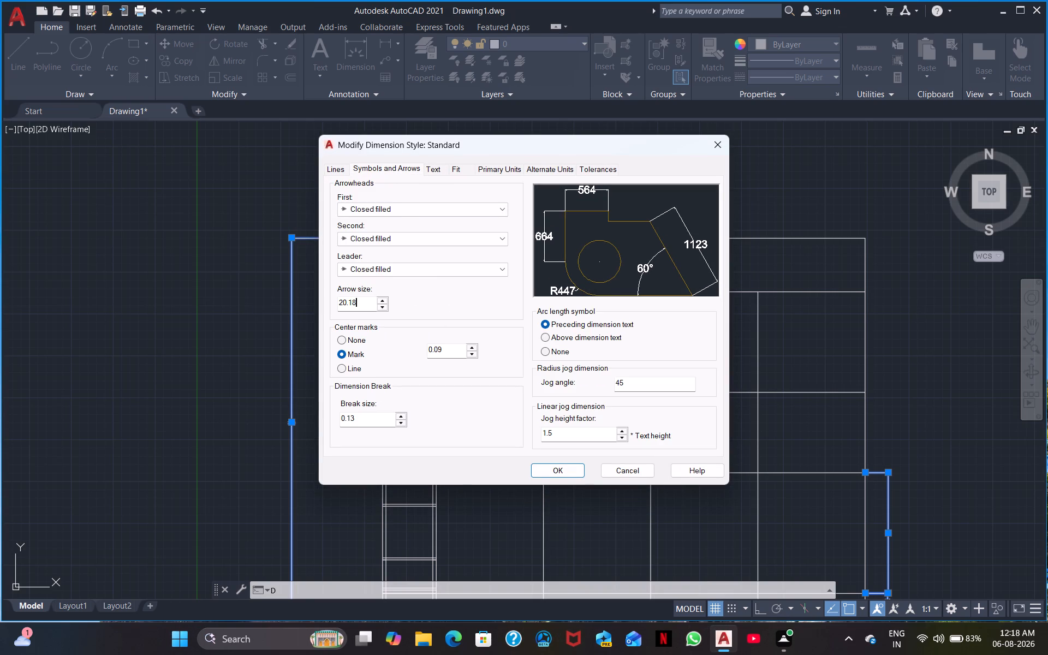
key(BackSpace)
key(BackSpace)
key(BackSpace)
key(BackSpace)
key(BackSpace)
key(BackSpace)
key(BackSpace)
key(BackSpace)
key(BackSpace)
key(BackSpace)
key(BackSpace)
key(BackSpace)
key(BackSpace)
key(BackSpace)
text(100)
key(BackSpace)
key(BackSpace)
key(BackSpace)
text(70)
key(Return)
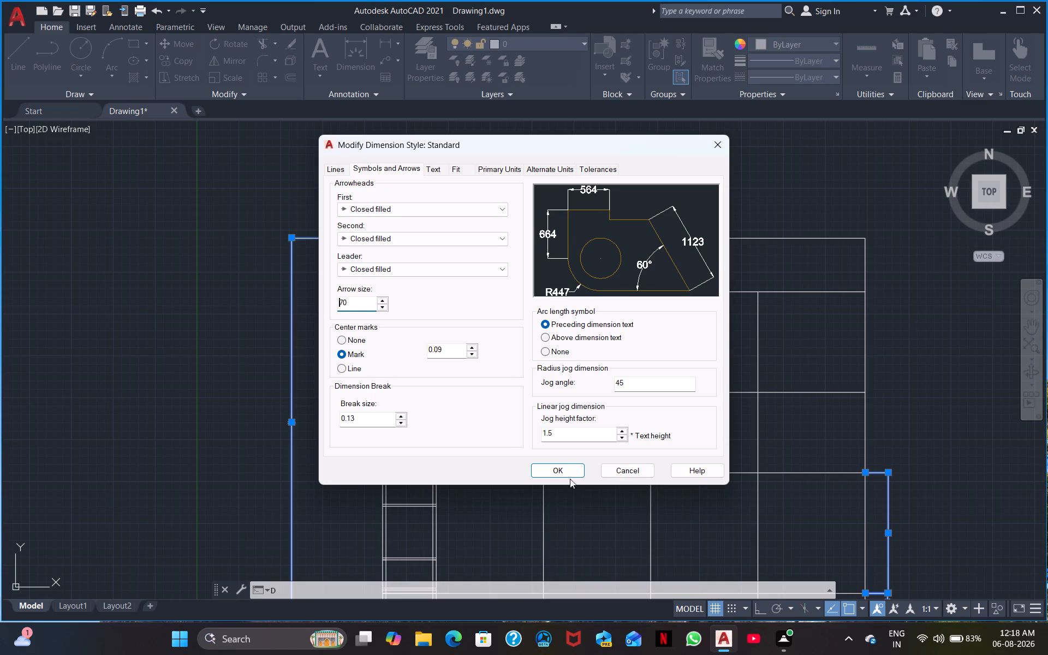
click(567, 471)
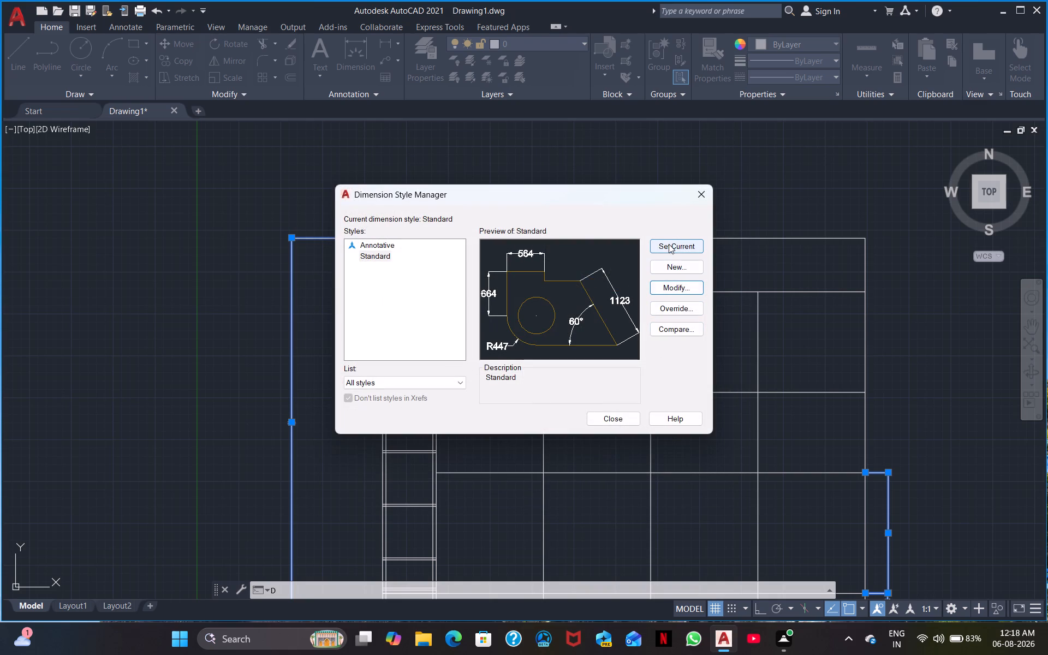
click(669, 244)
click(611, 422)
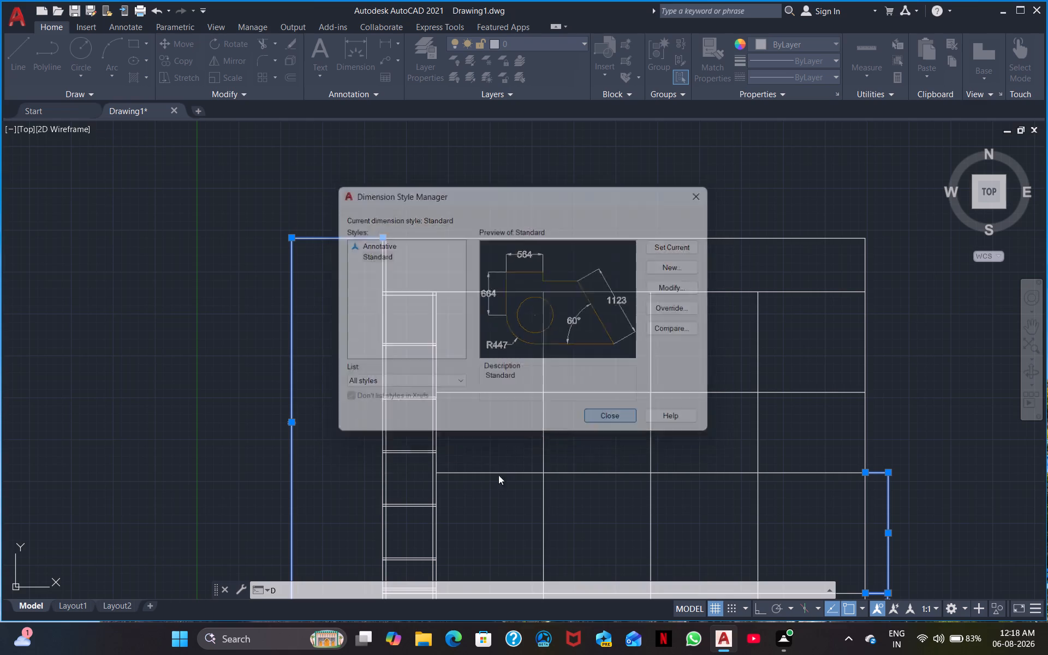
Add a vertical linear dimension of the third row from the bottom, in line with the row dimensions outside the grid's right edge.
middle_drag(379, 477, 289, 414)
middle_drag(436, 422, 366, 420)
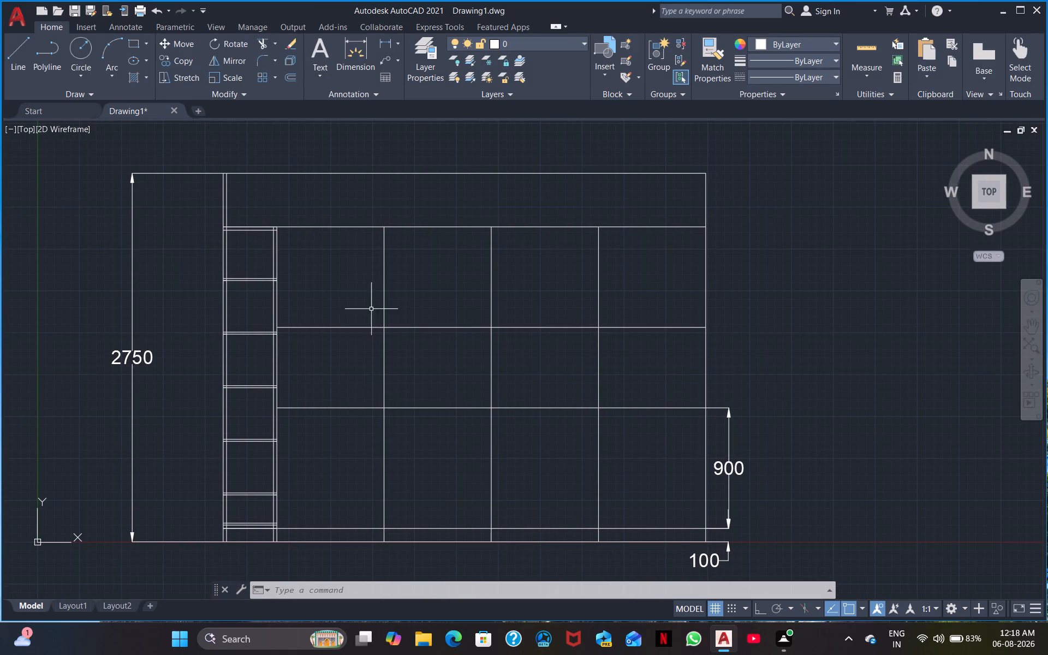
click(383, 45)
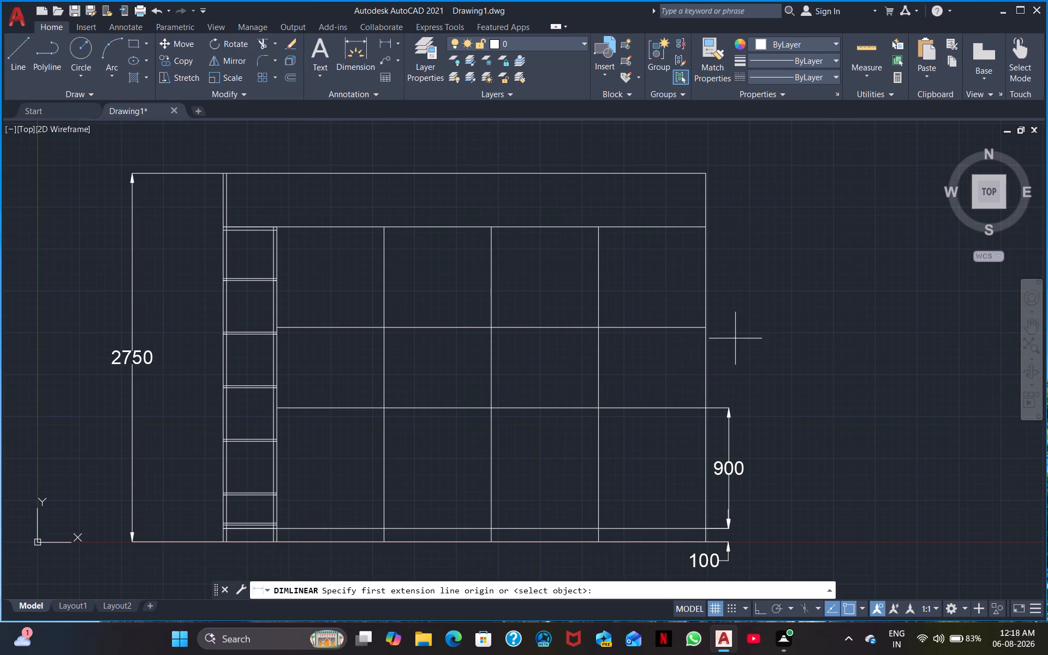
click(704, 329)
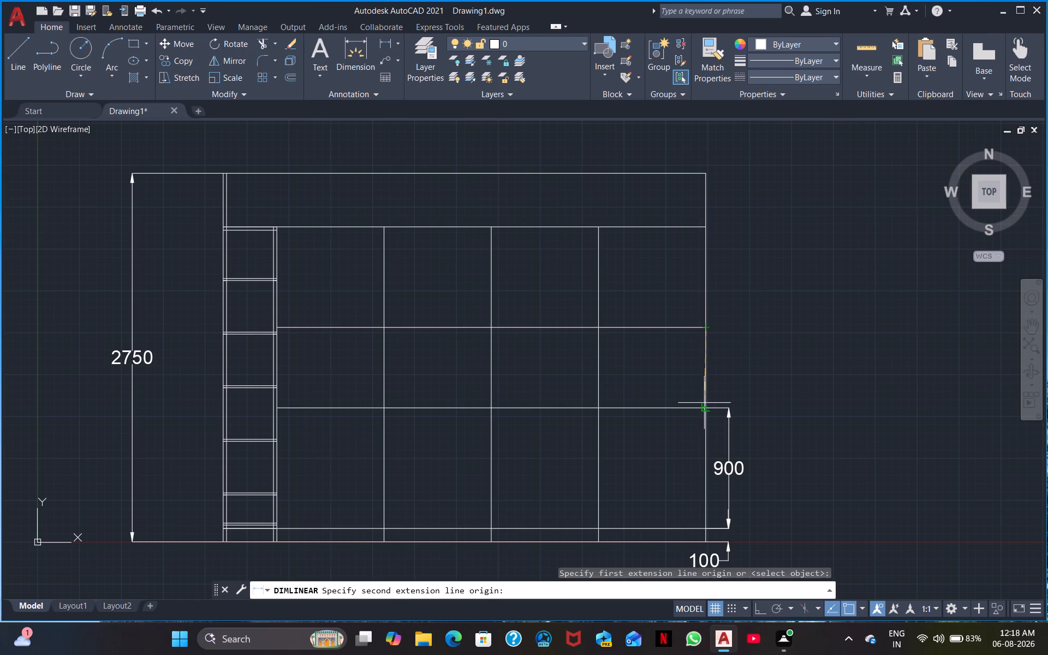
click(704, 408)
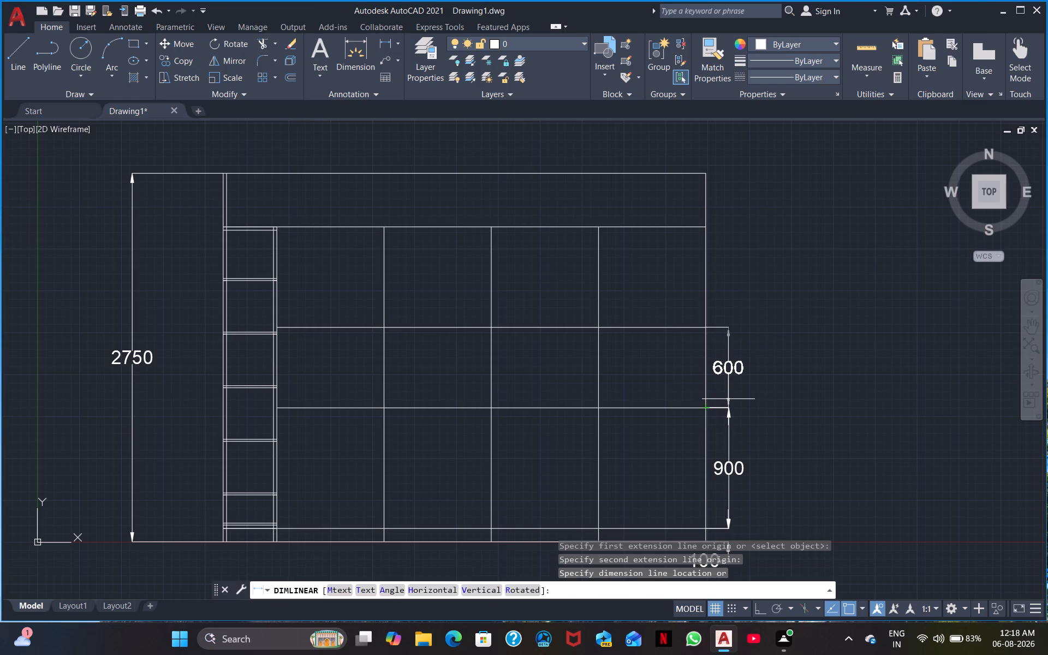
click(728, 399)
Add a vertical linear dimension of the row directly below the merged top row, aligned with the other row dimensions.
middle_drag(767, 391, 694, 483)
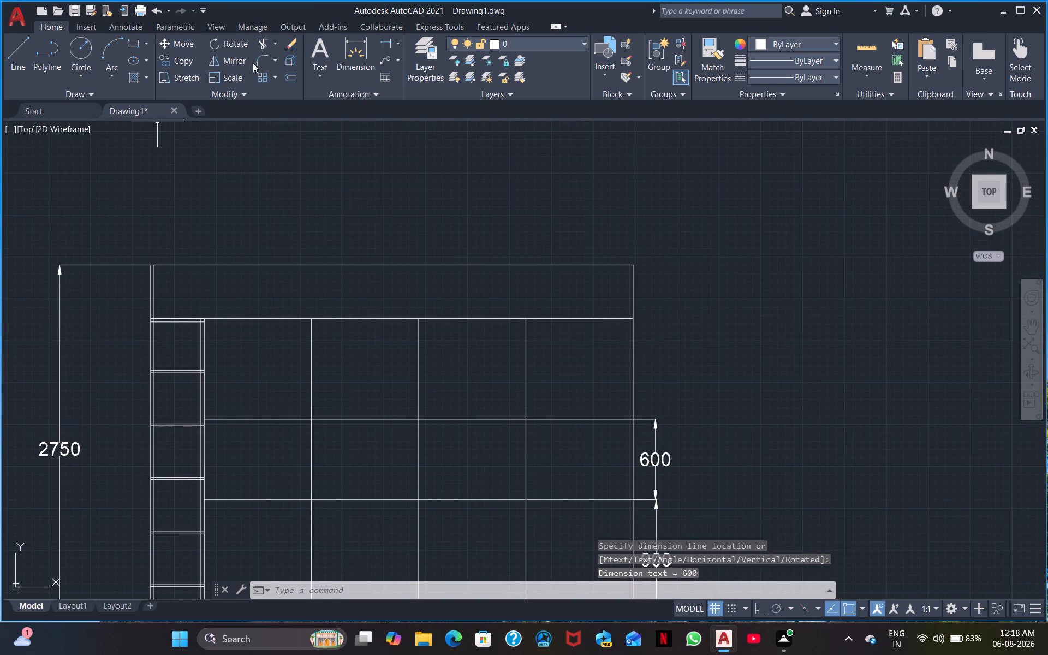
click(383, 38)
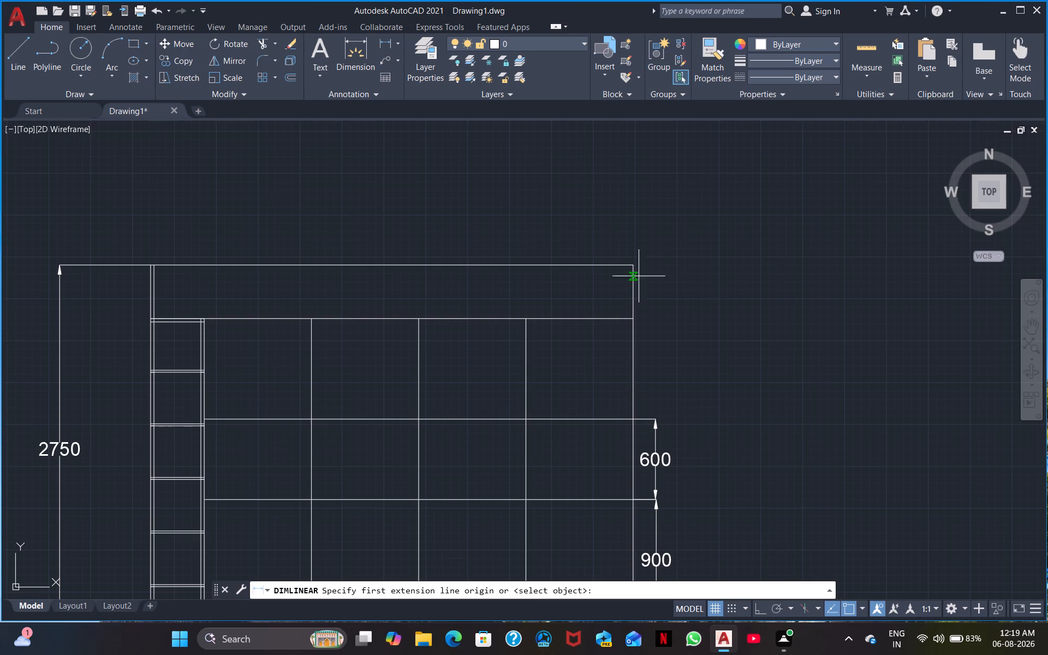
click(631, 317)
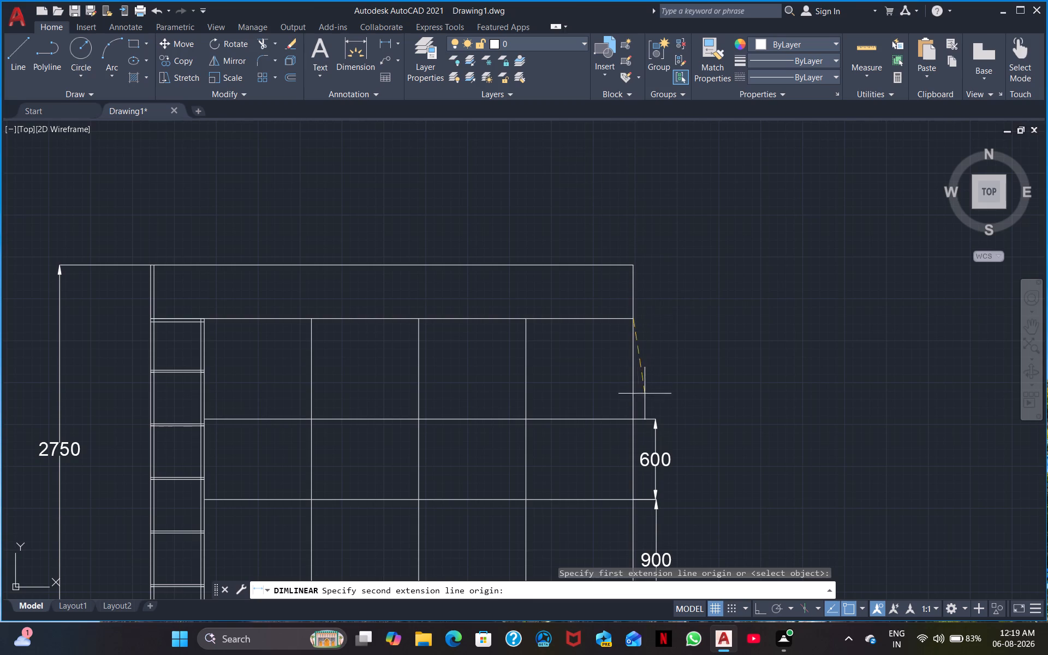
click(631, 420)
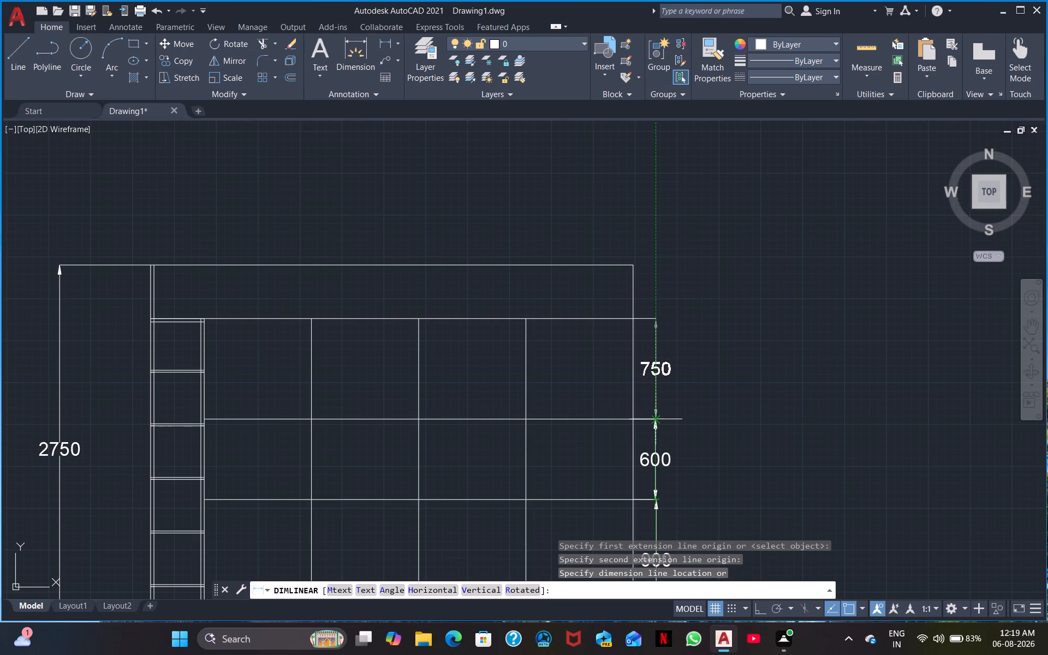
click(653, 420)
Add a vertical linear dimension of the merged top row's height, aligned with the row dimensions outside the grid's right edge.
click(386, 41)
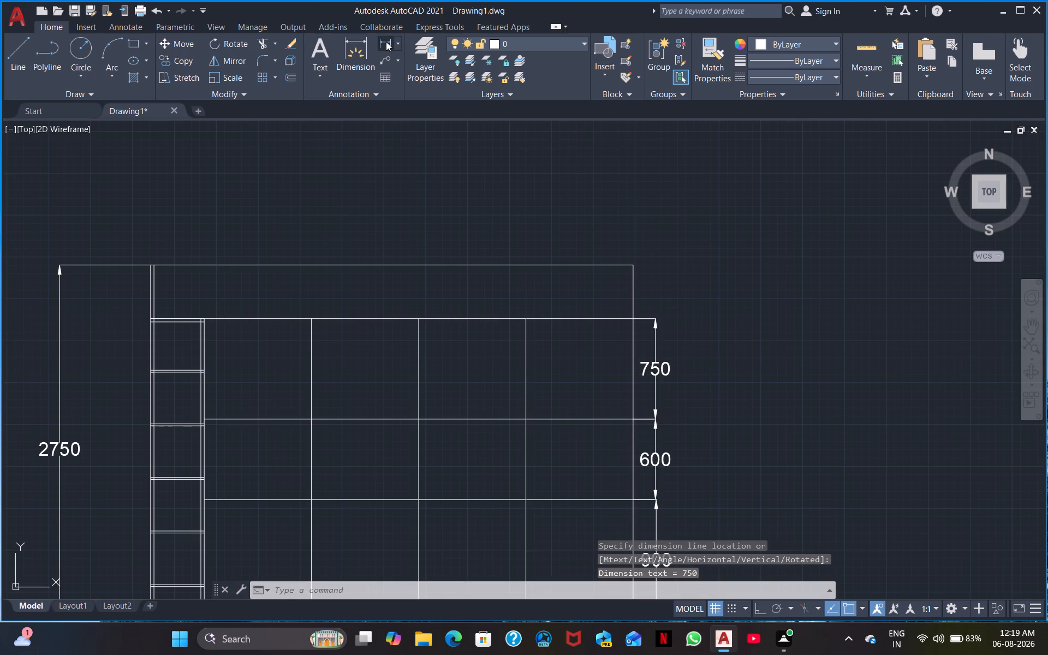
click(632, 269)
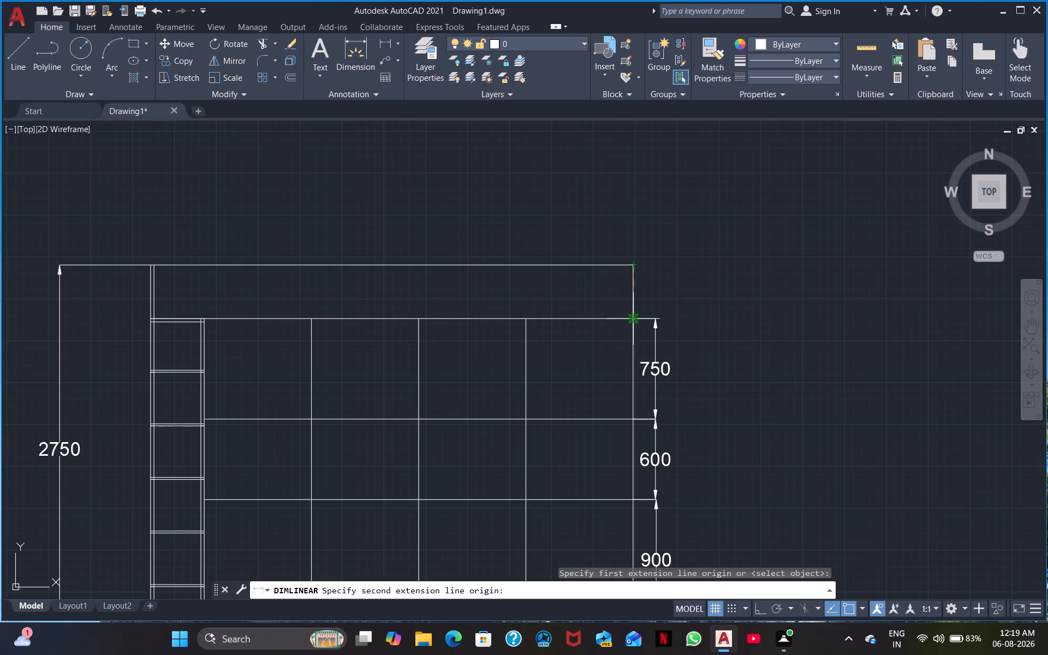
click(629, 320)
click(654, 320)
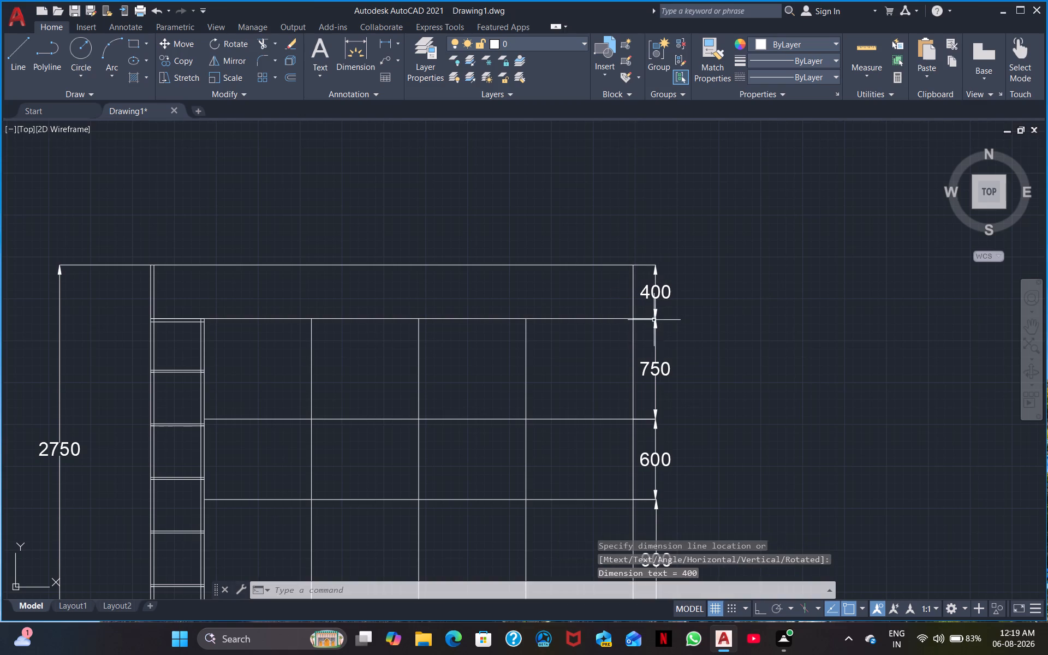
Review the whole dimensioned grid, checking the row heights, the overall height and the divided first column.
middle_drag(692, 335, 682, 210)
scroll(738, 290, down, 1)
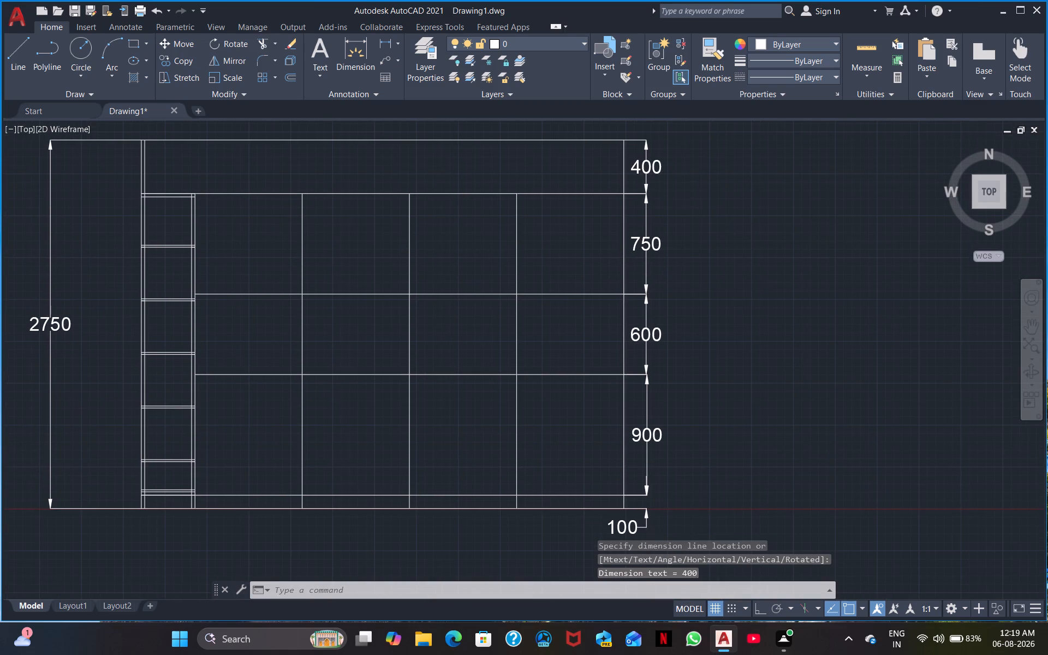
scroll(738, 290, up, 1)
middle_drag(737, 291, 722, 372)
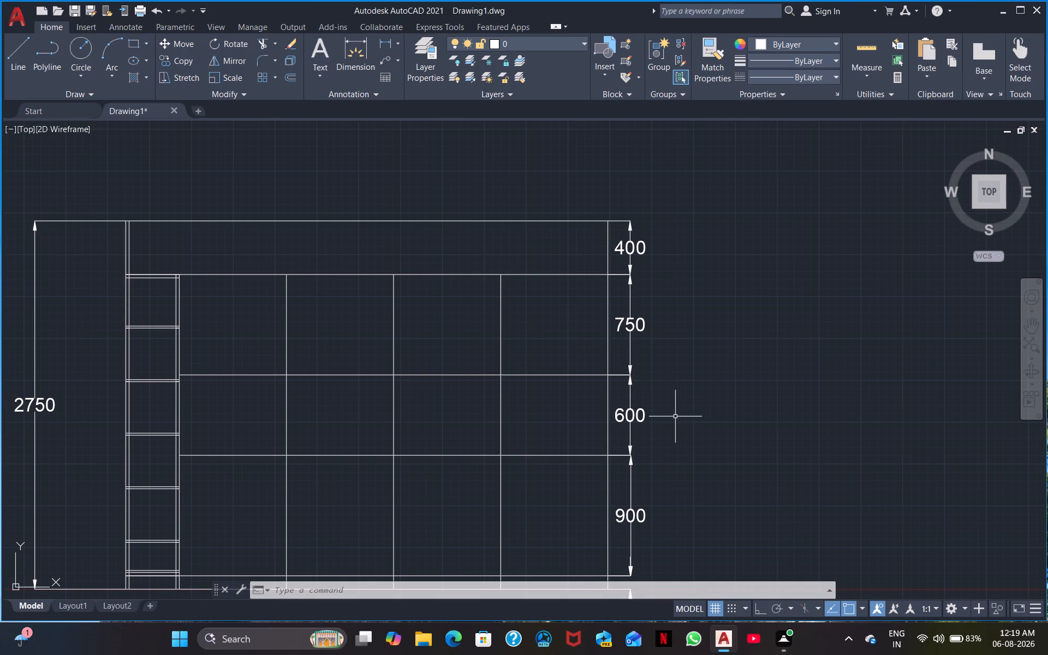
middle_drag(675, 425, 655, 257)
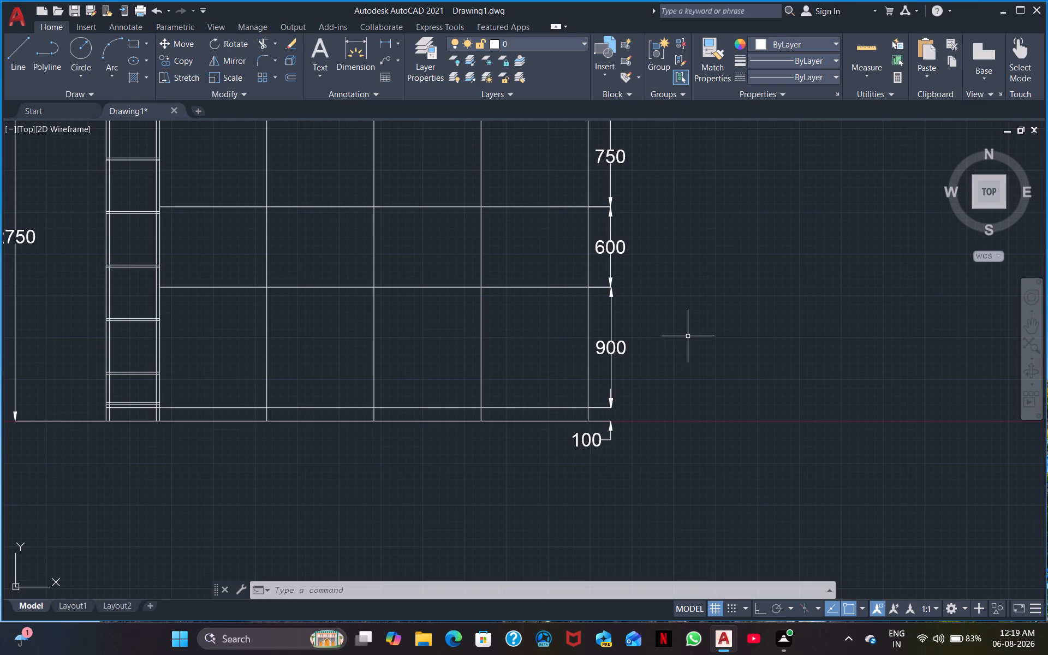
ctrl+scroll(688, 336, down, 4)
ctrl+scroll(688, 336, up, 3)
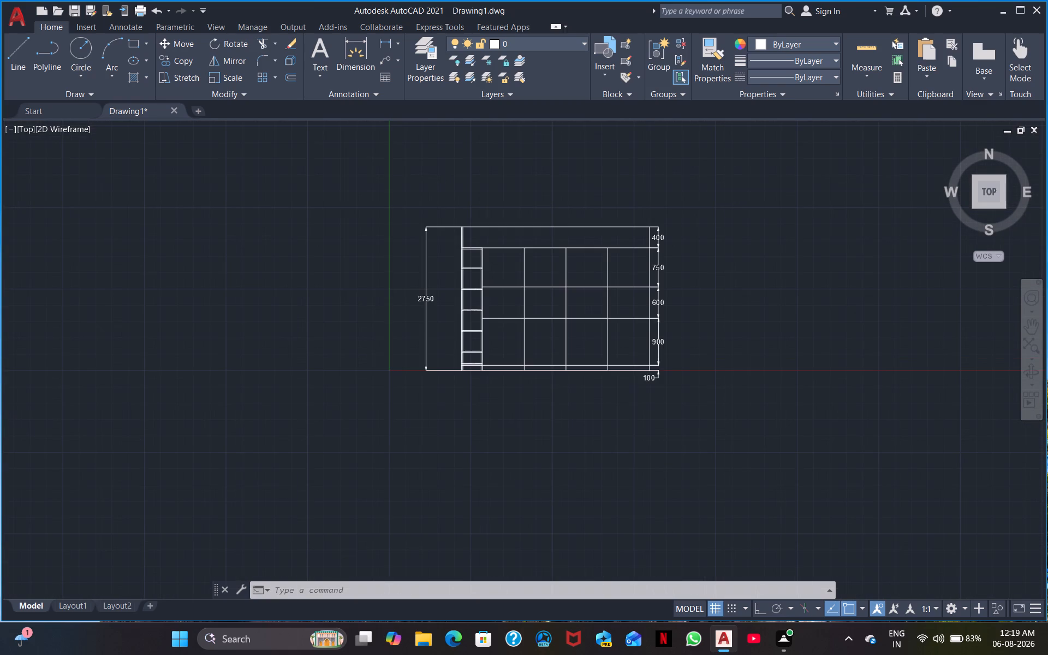
ctrl+scroll(688, 336, down, 1)
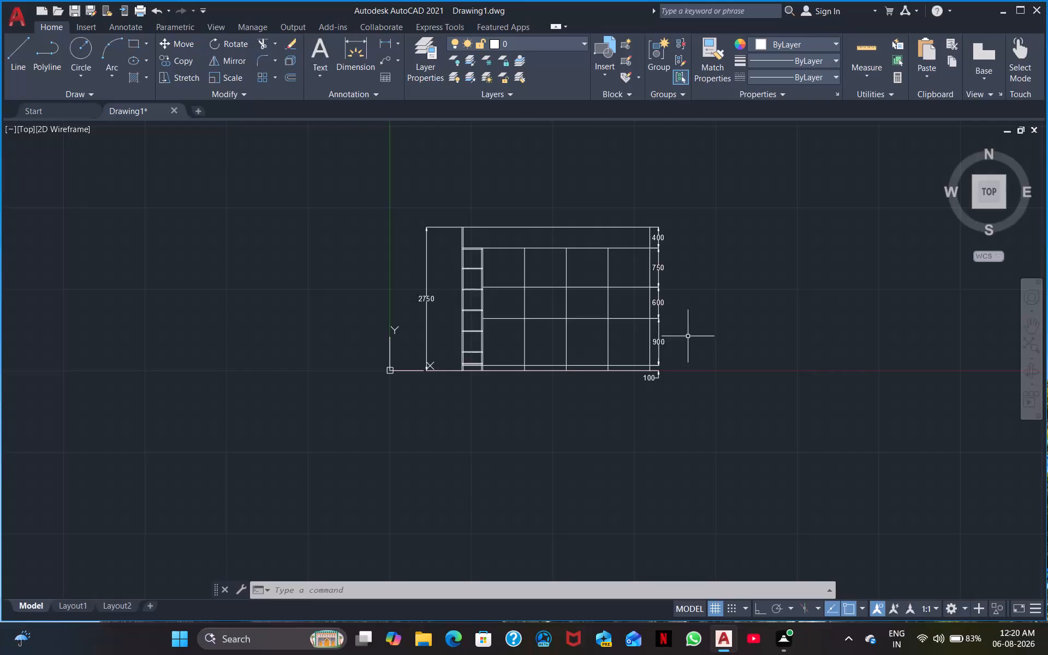
middle_drag(434, 420, 406, 581)
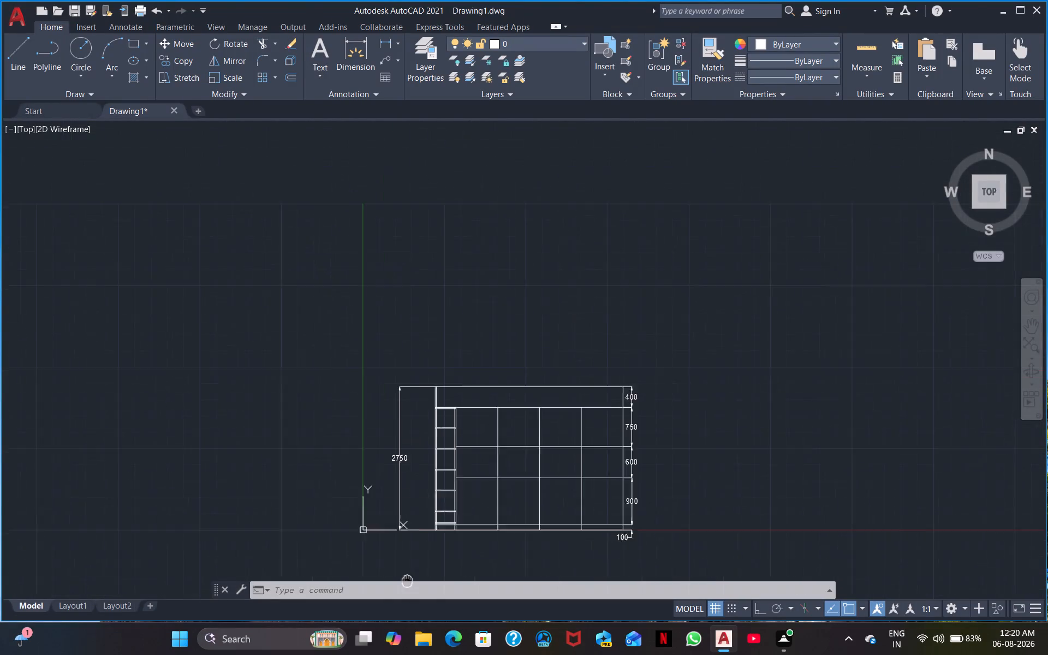
middle_drag(406, 581, 399, 593)
scroll(409, 475, up, 2)
middle_drag(409, 451, 416, 407)
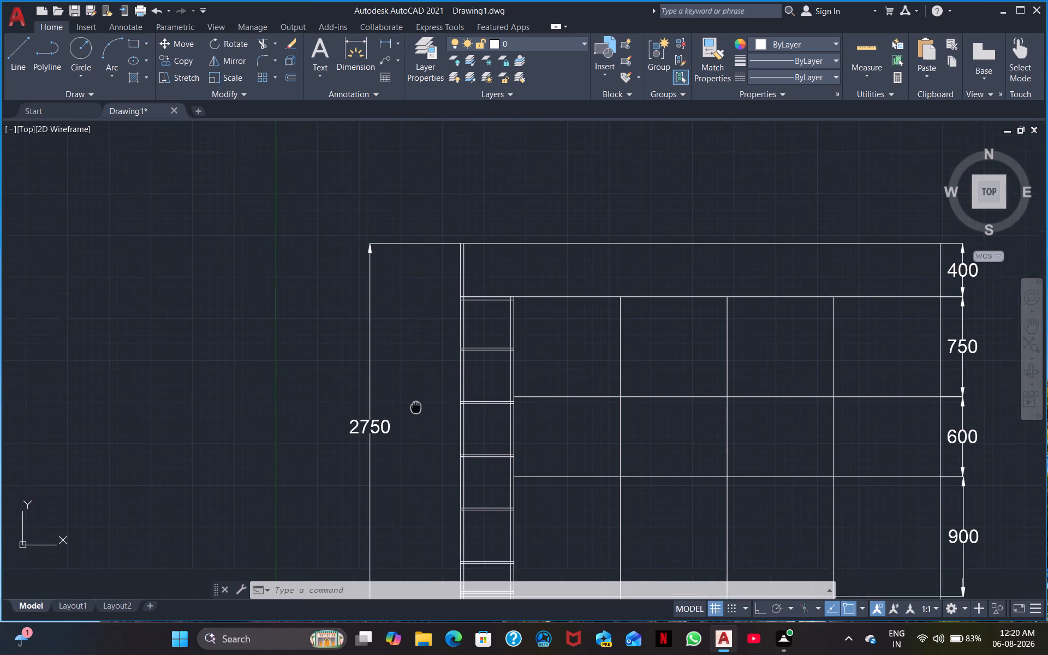
middle_drag(416, 407, 431, 323)
scroll(430, 339, up, 1)
middle_drag(431, 323, 415, 300)
scroll(417, 300, down, 1)
middle_drag(410, 285, 333, 228)
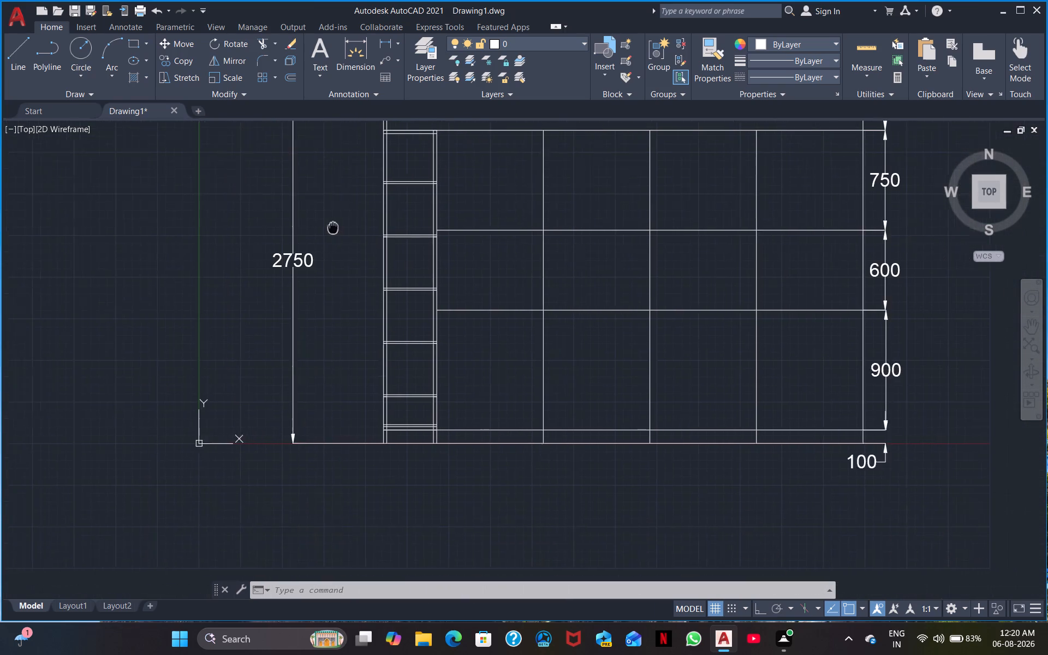
middle_drag(333, 228, 265, 289)
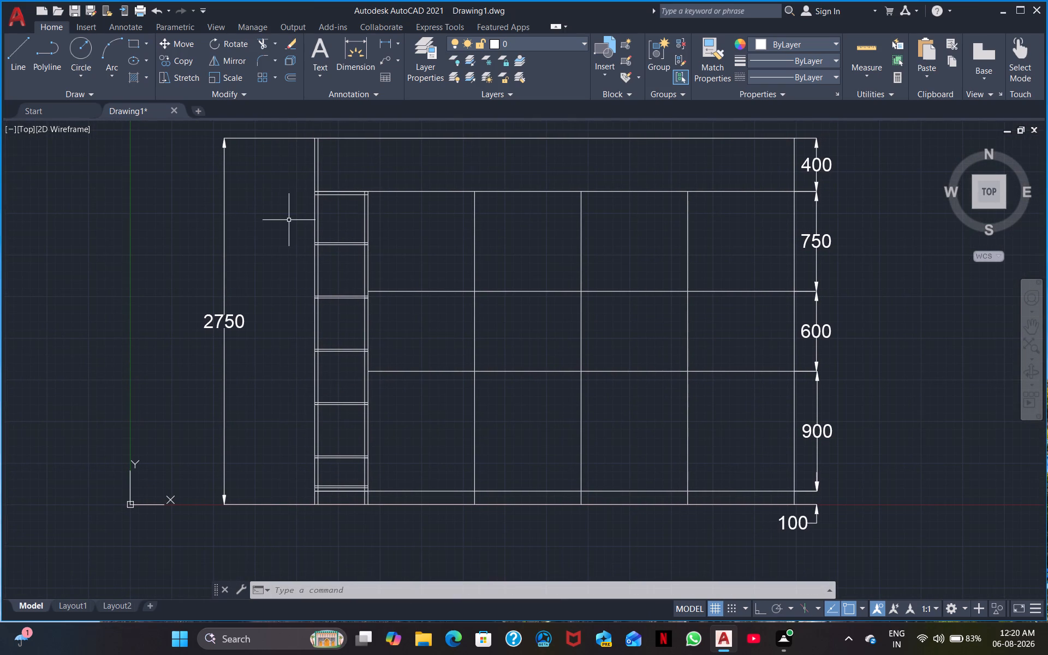
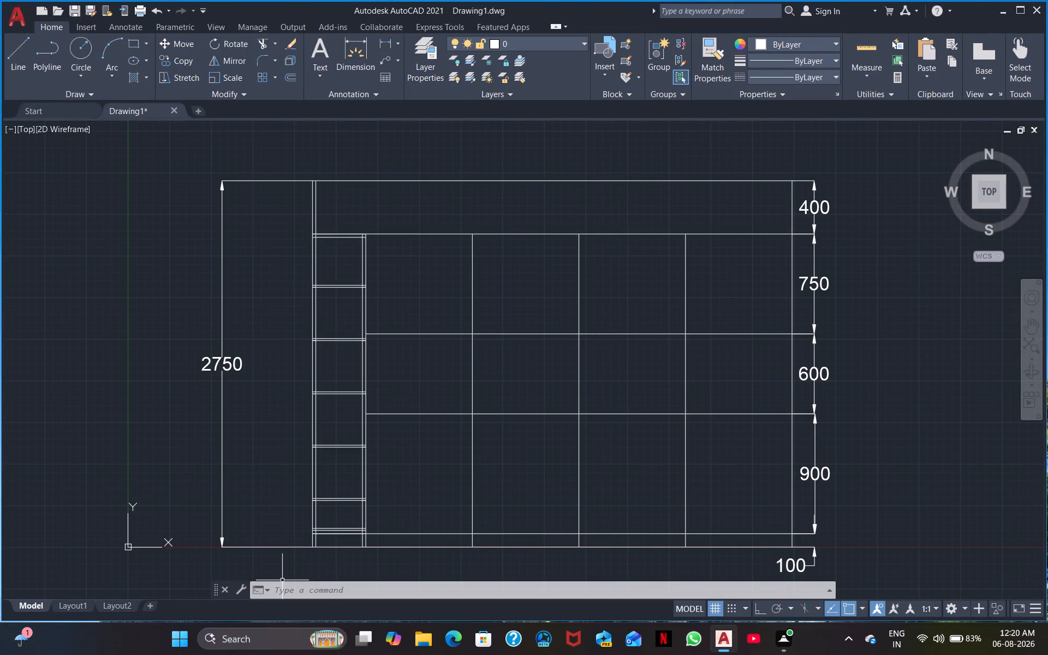
Set the text height of the Standard dimension style to 70 and make that style current.
click(266, 562)
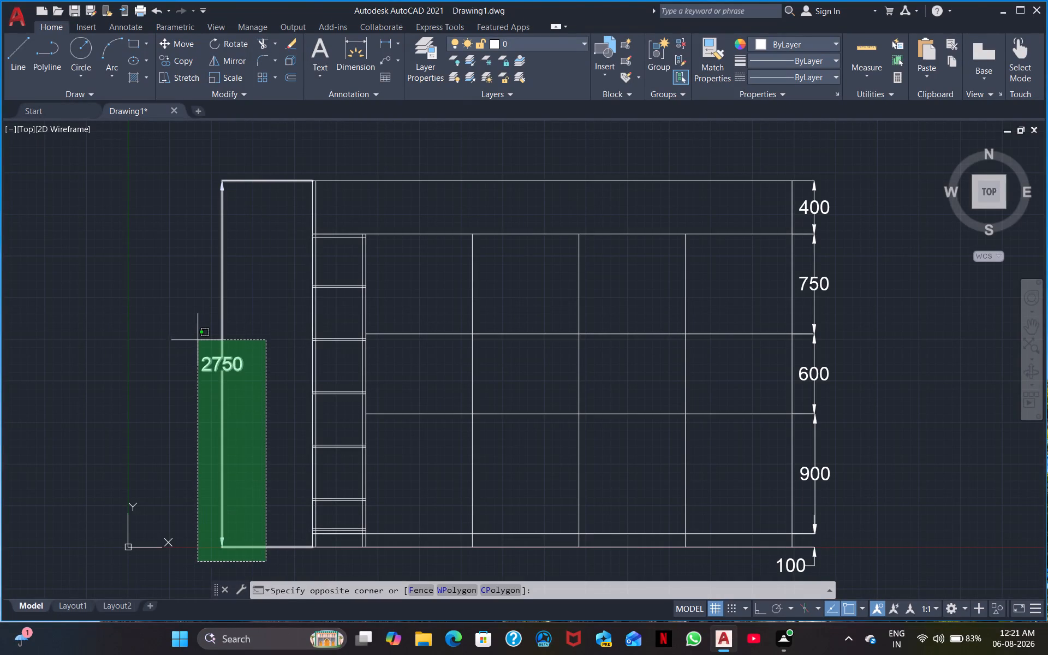
click(234, 428)
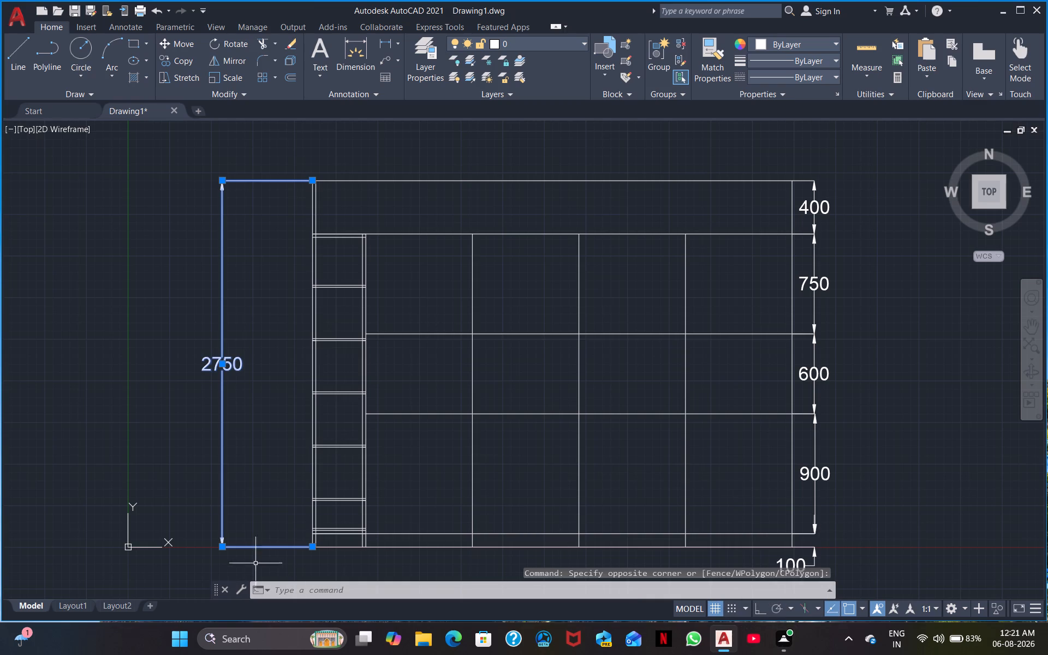
click(841, 544)
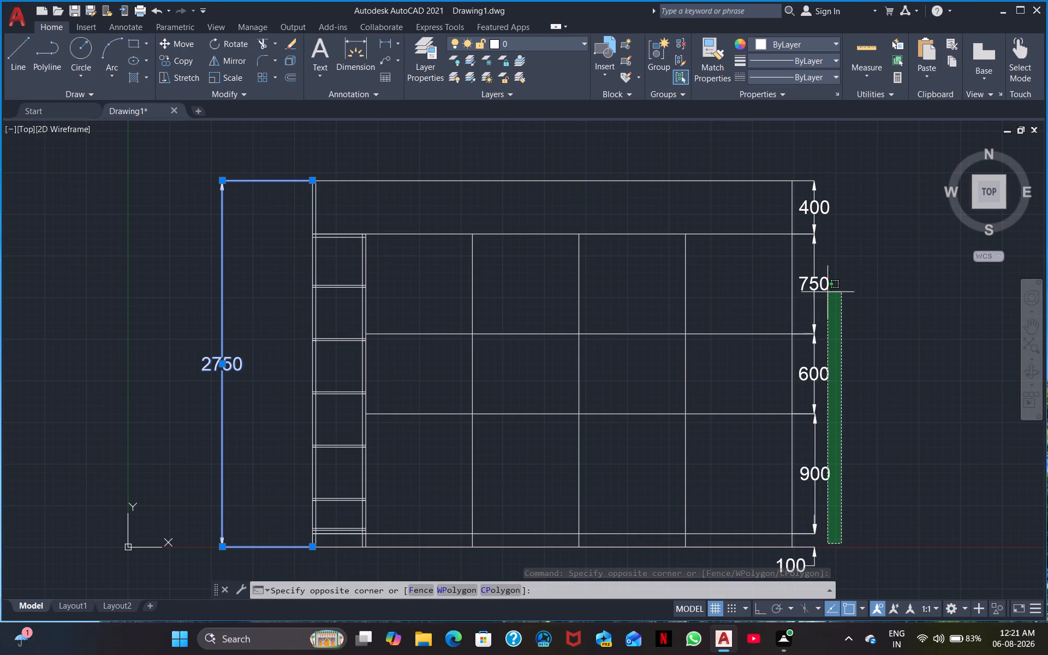
click(803, 158)
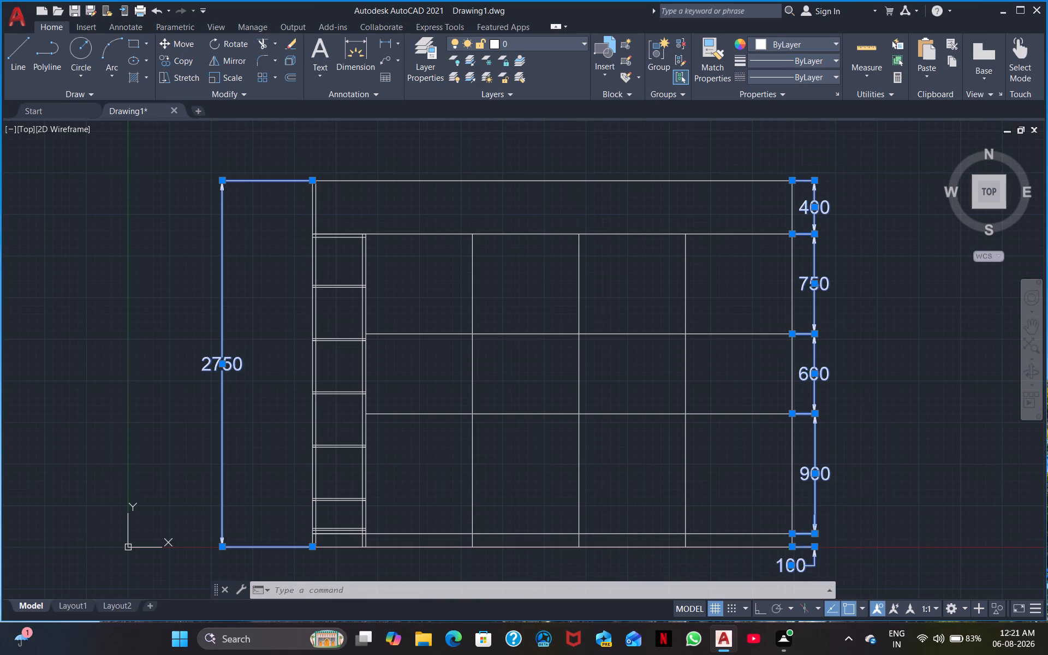
middle_drag(891, 385, 884, 209)
scroll(795, 461, down, 1)
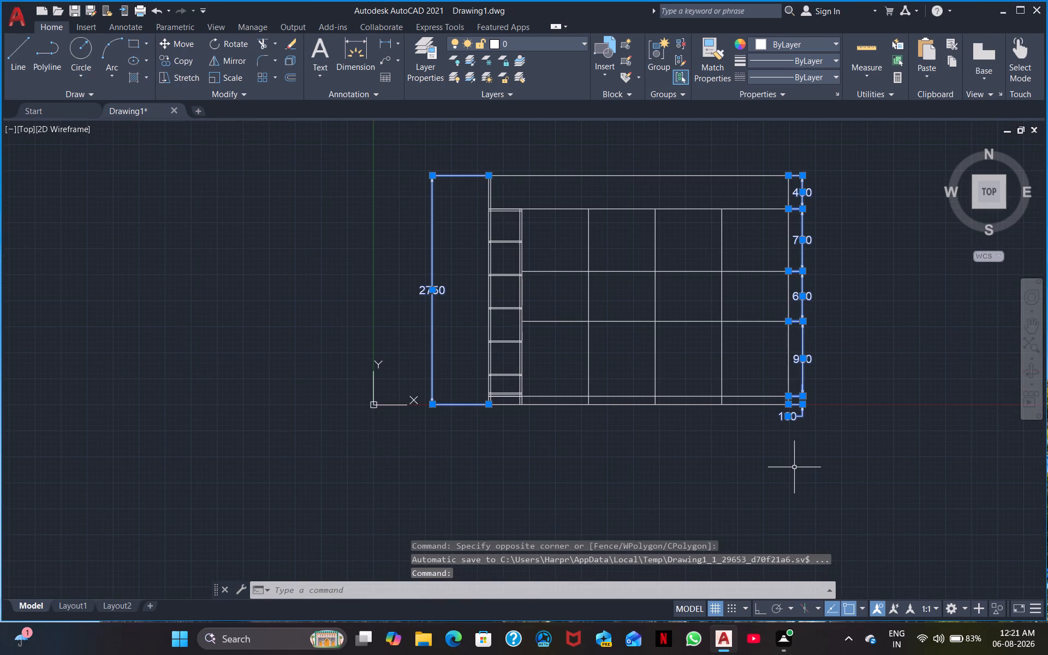
scroll(794, 467, up, 1)
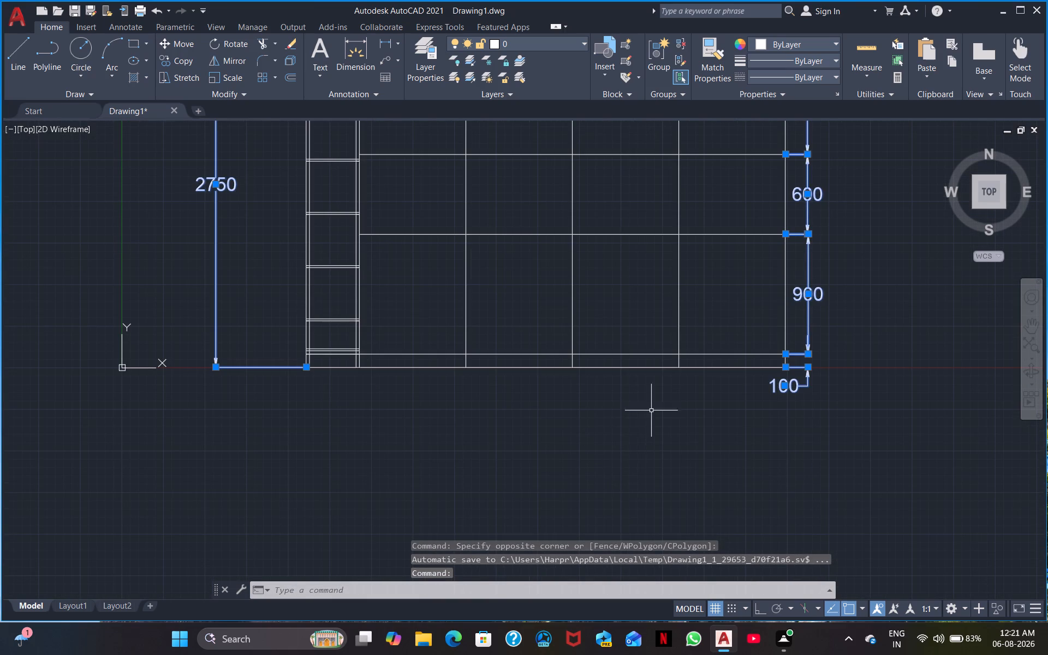
key(d)
key(space)
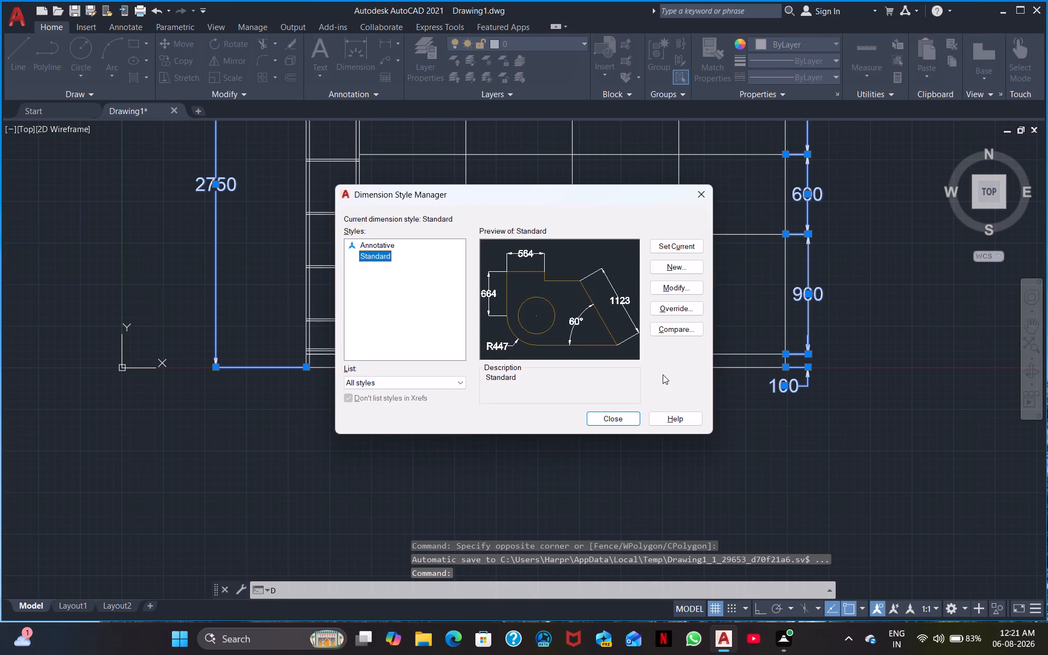
click(692, 287)
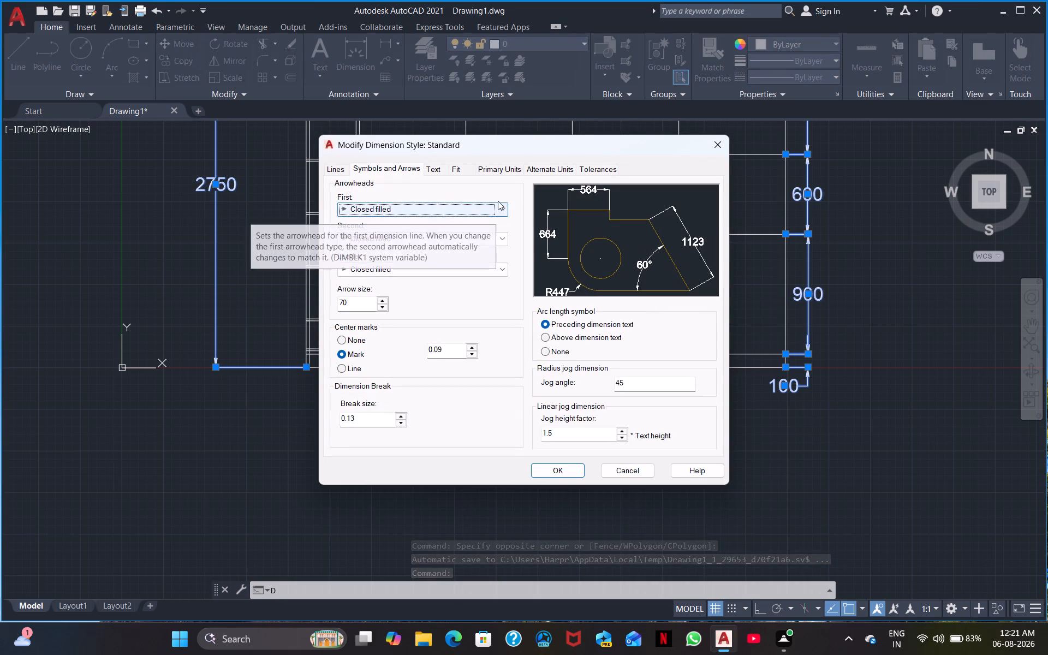
click(503, 171)
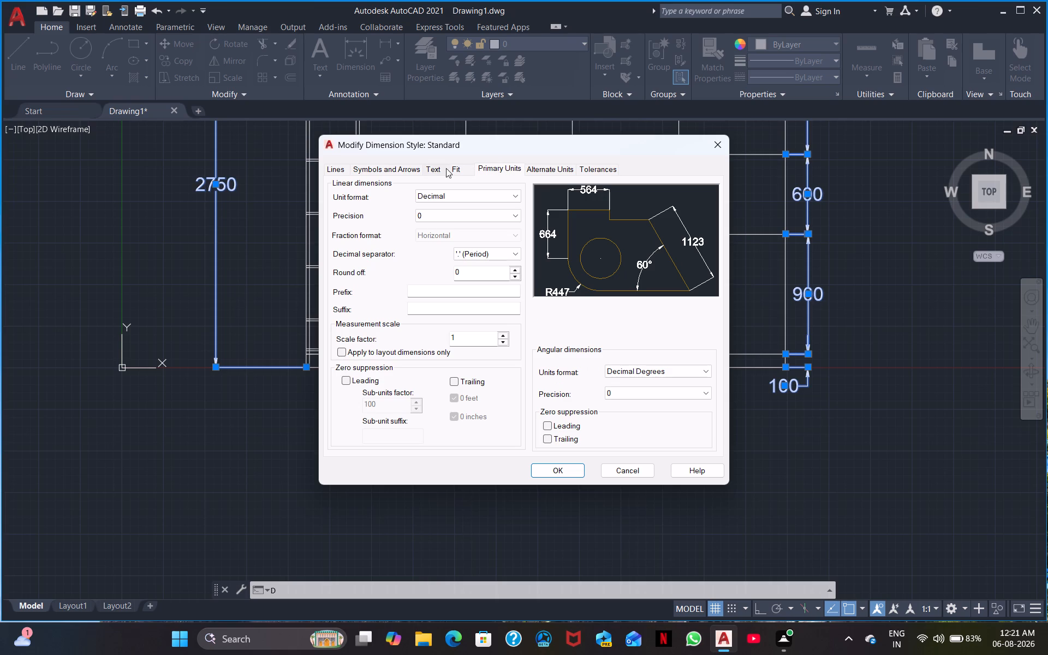
click(430, 165)
click(491, 263)
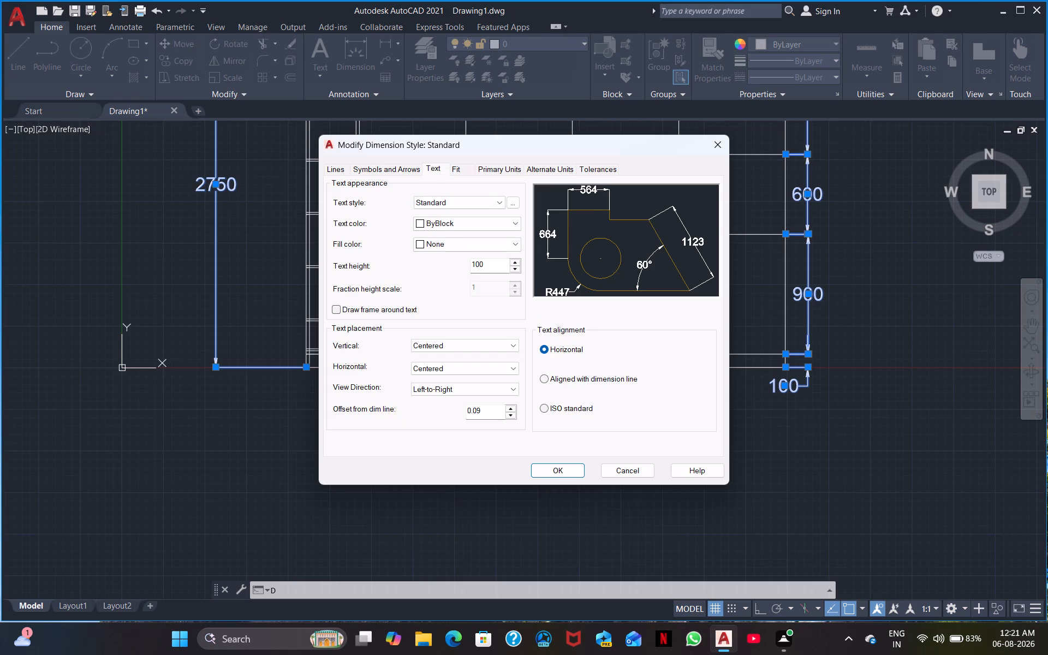
key(BackSpace)
key(BackSpace)
key(BackSpace)
text(72)
key(BackSpace)
key(0)
click(551, 468)
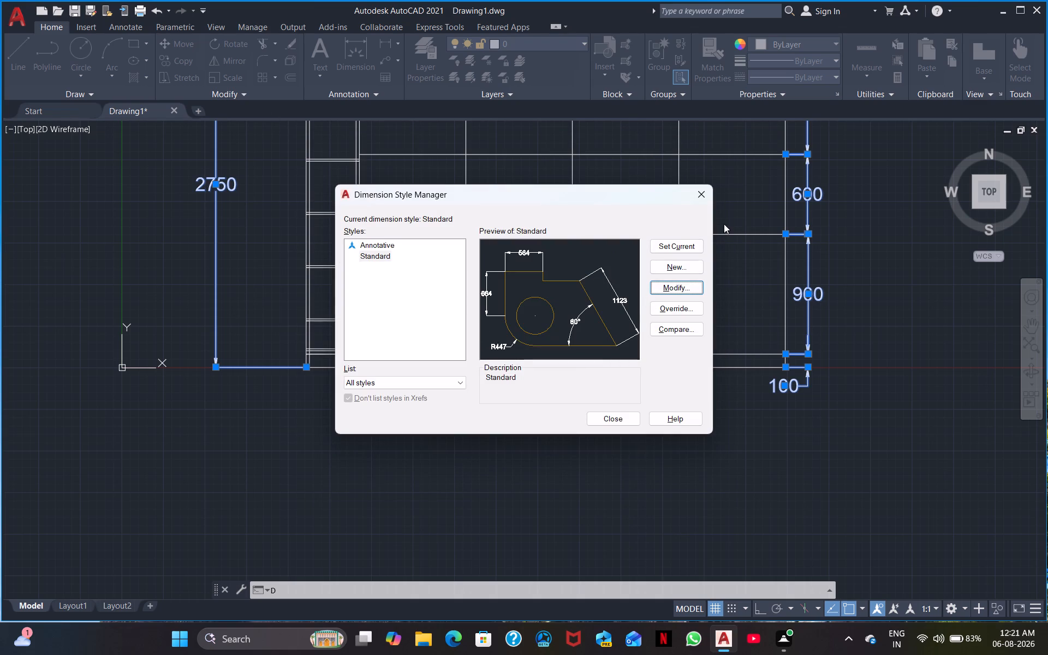
click(687, 246)
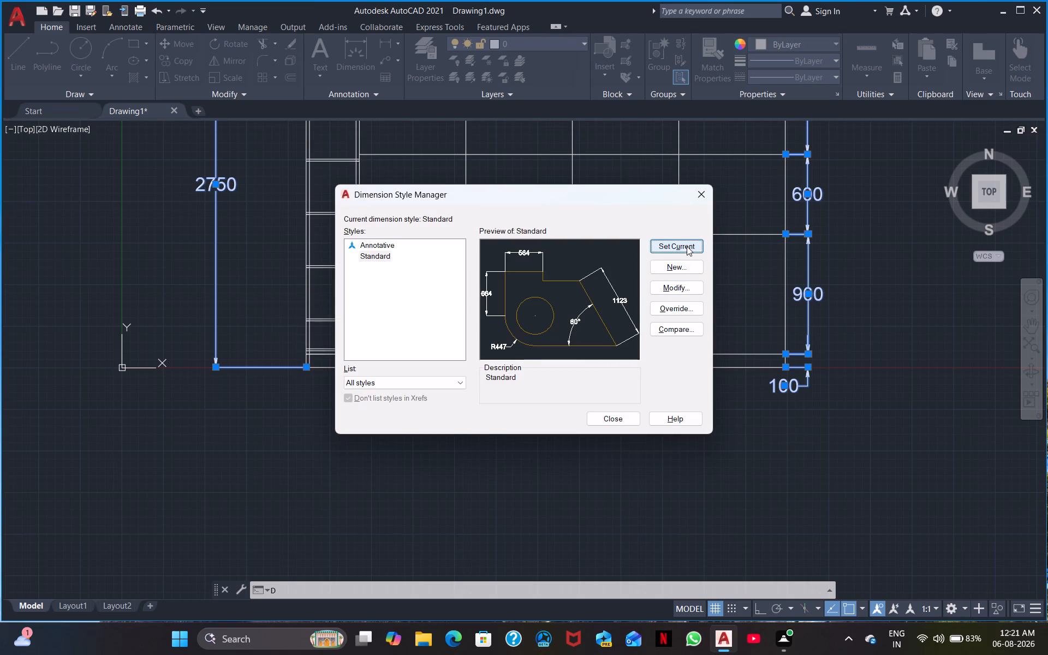
click(612, 420)
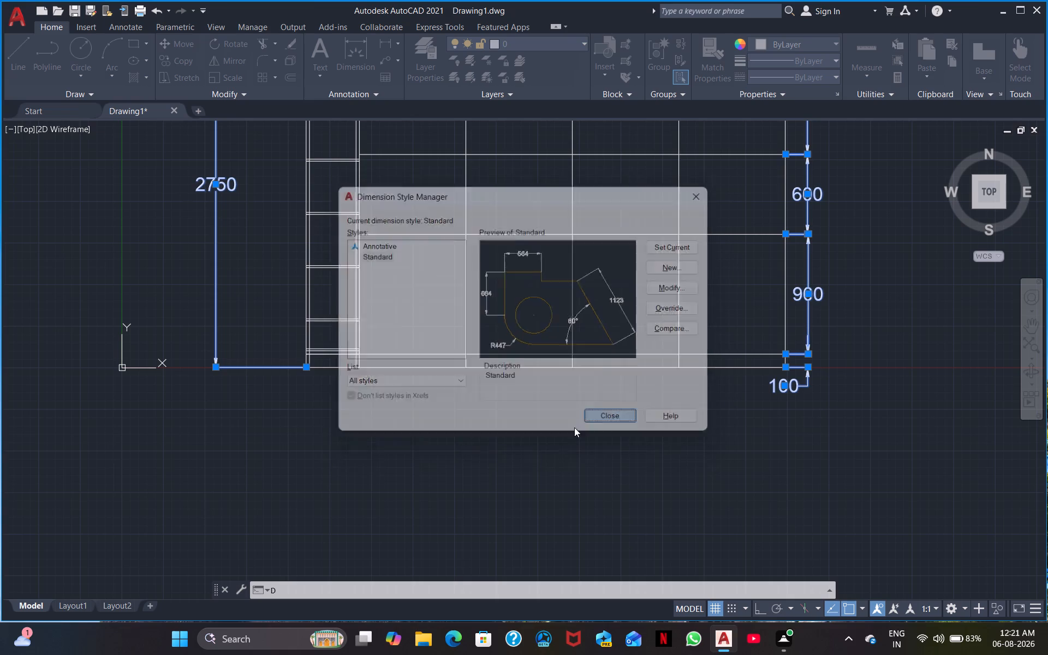
Draw a diagonal mitre line across the top-left corner of the first column's frame, from outer to inner corner.
middle_drag(273, 483, 354, 624)
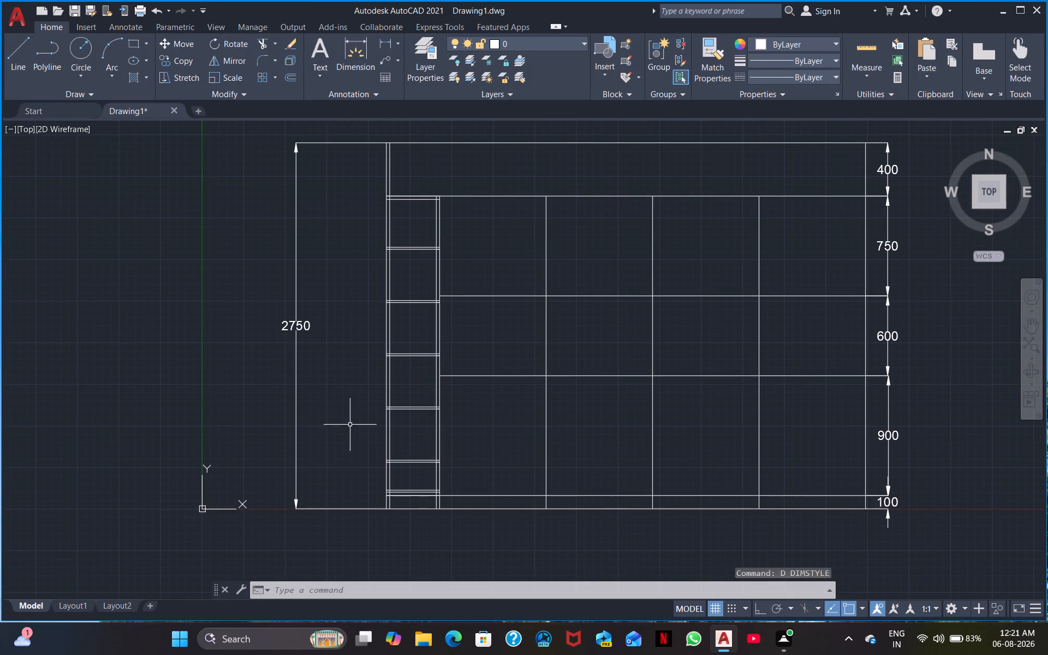
middle_drag(350, 425, 348, 499)
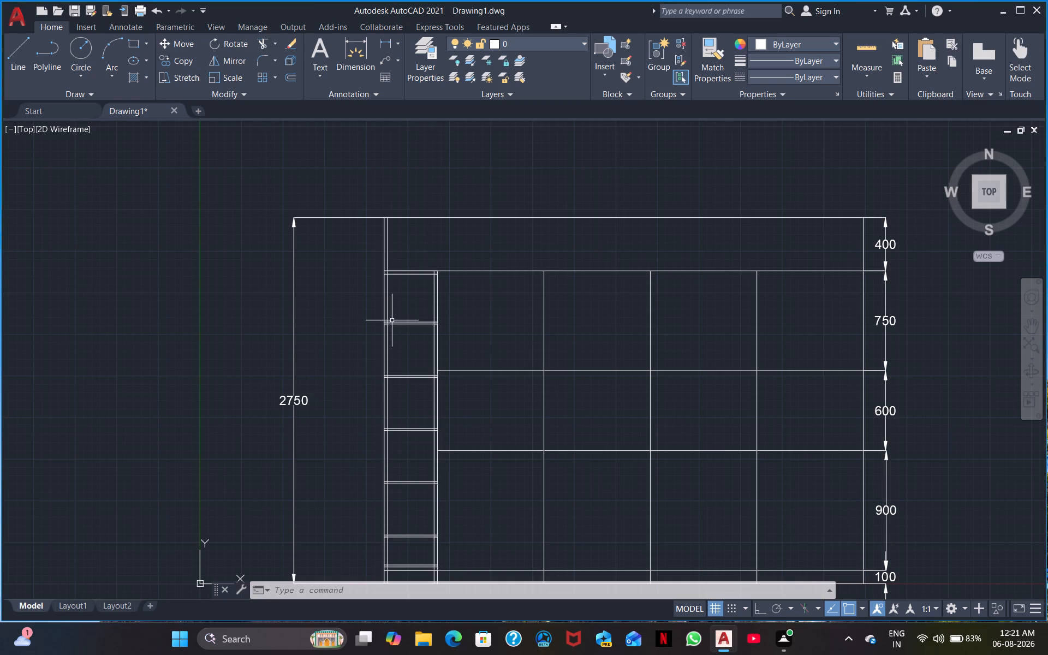
scroll(394, 329, up, 3)
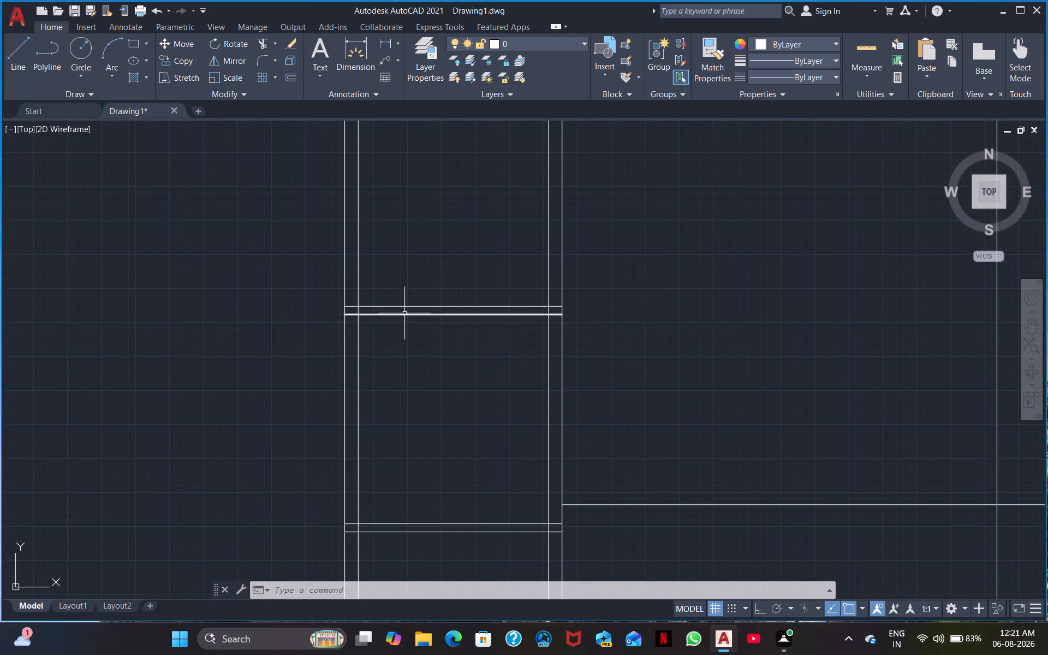
scroll(408, 285, up, 1)
middle_drag(408, 285, 412, 493)
middle_drag(398, 363, 397, 413)
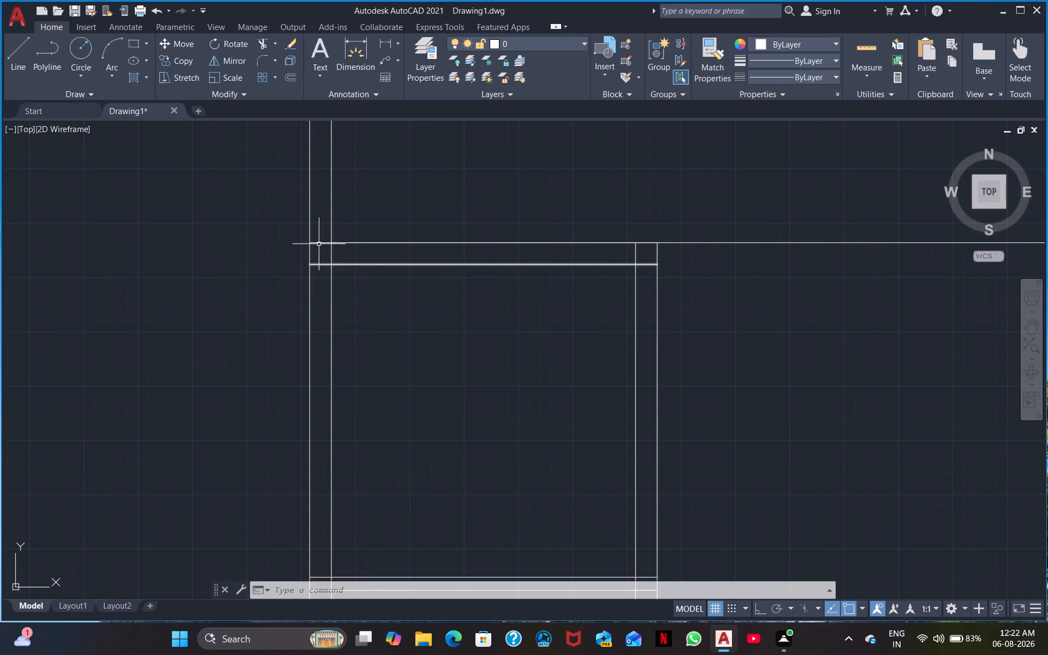
click(10, 53)
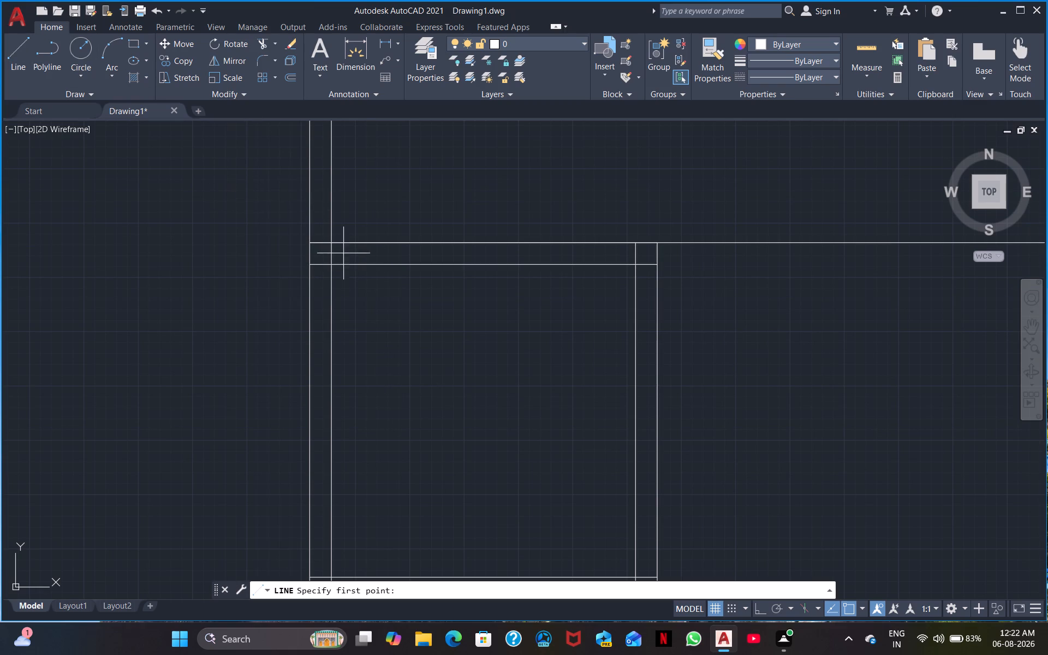
click(312, 244)
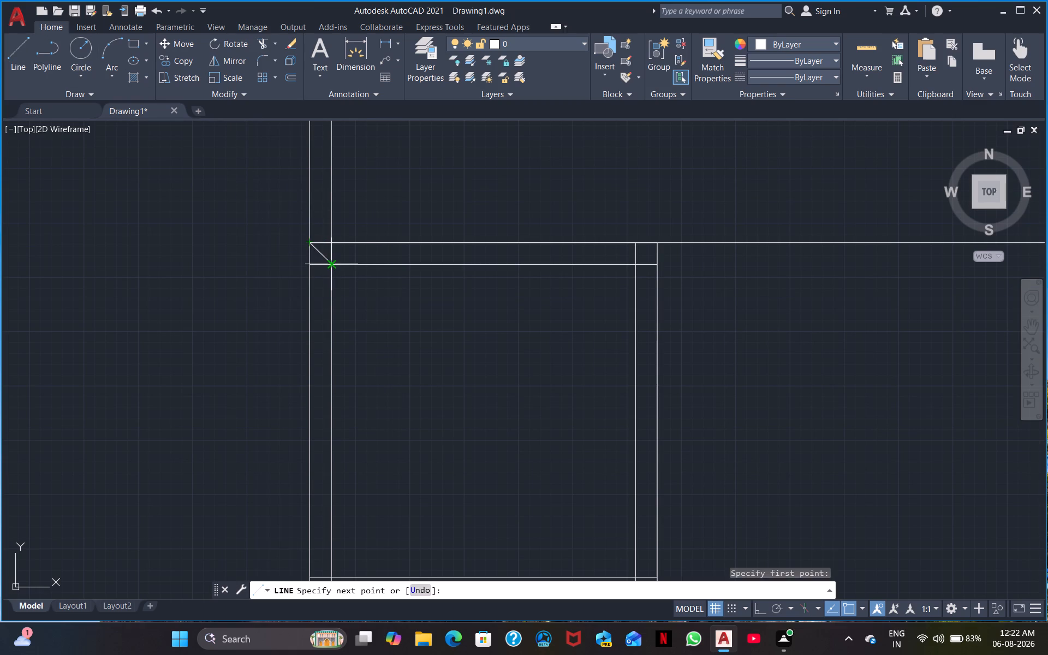
click(330, 263)
key(Escape)
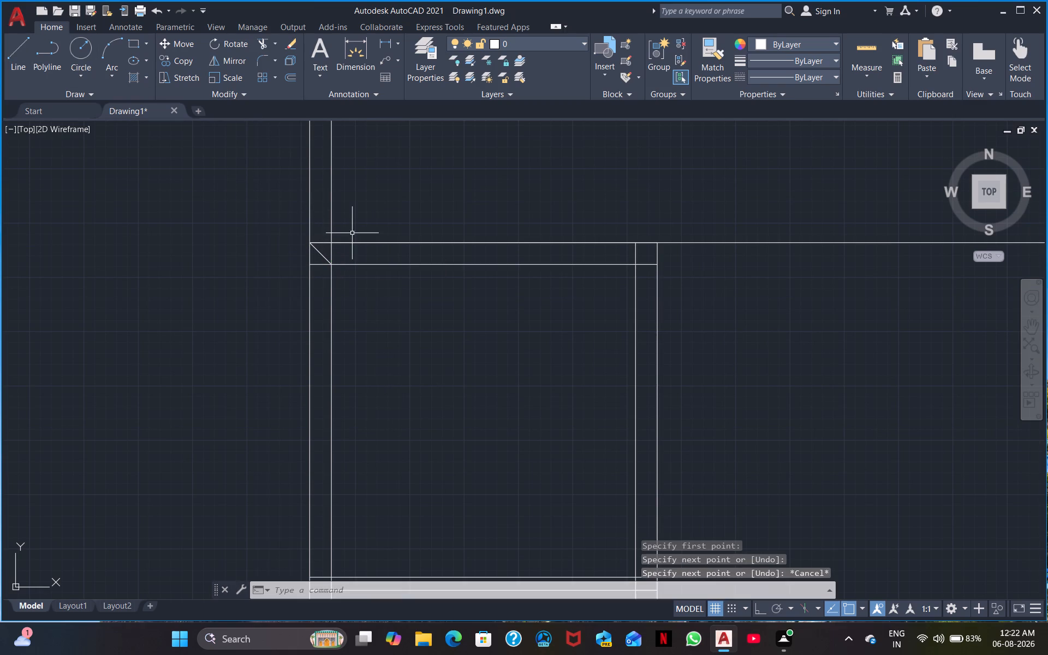
Draw a matching diagonal mitre line across the top-right corner of the first column's frame, from outer to inner corner.
key(space)
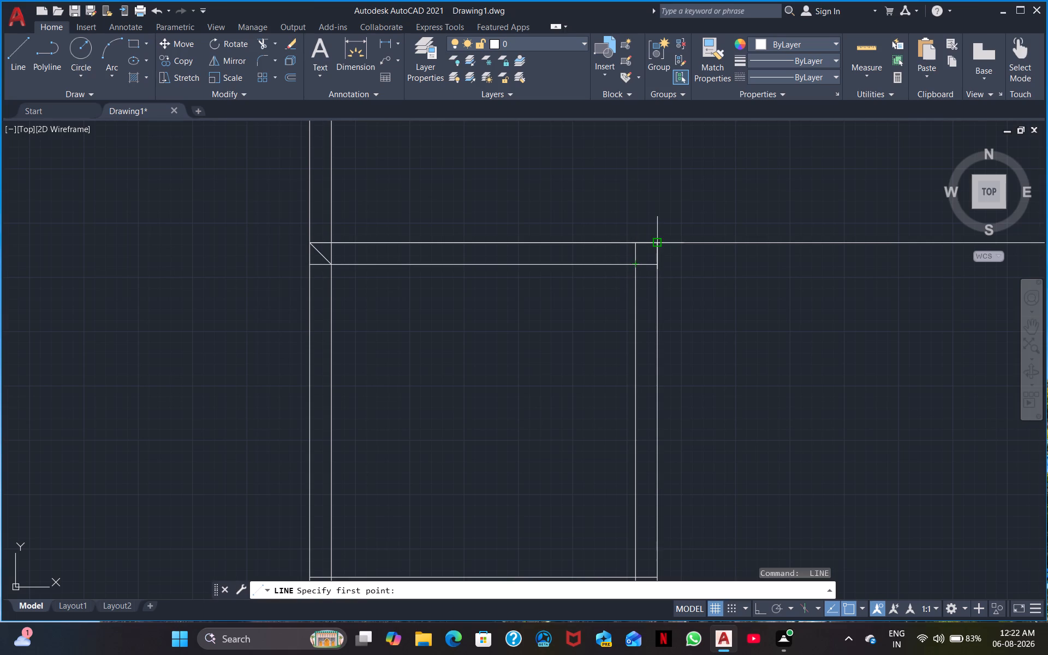
click(657, 242)
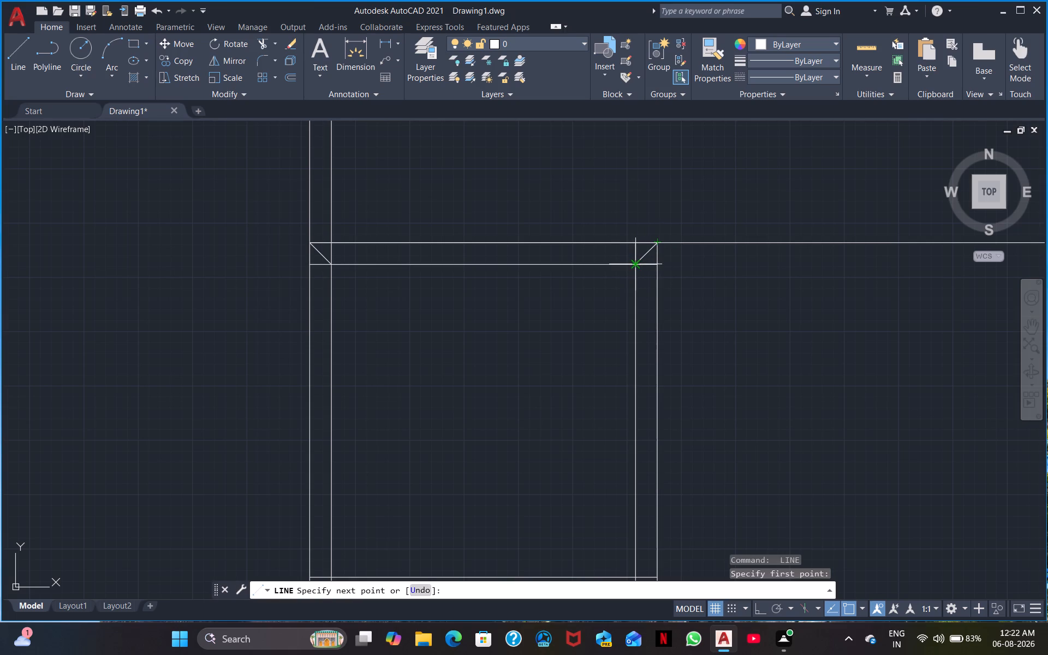
click(638, 266)
key(space)
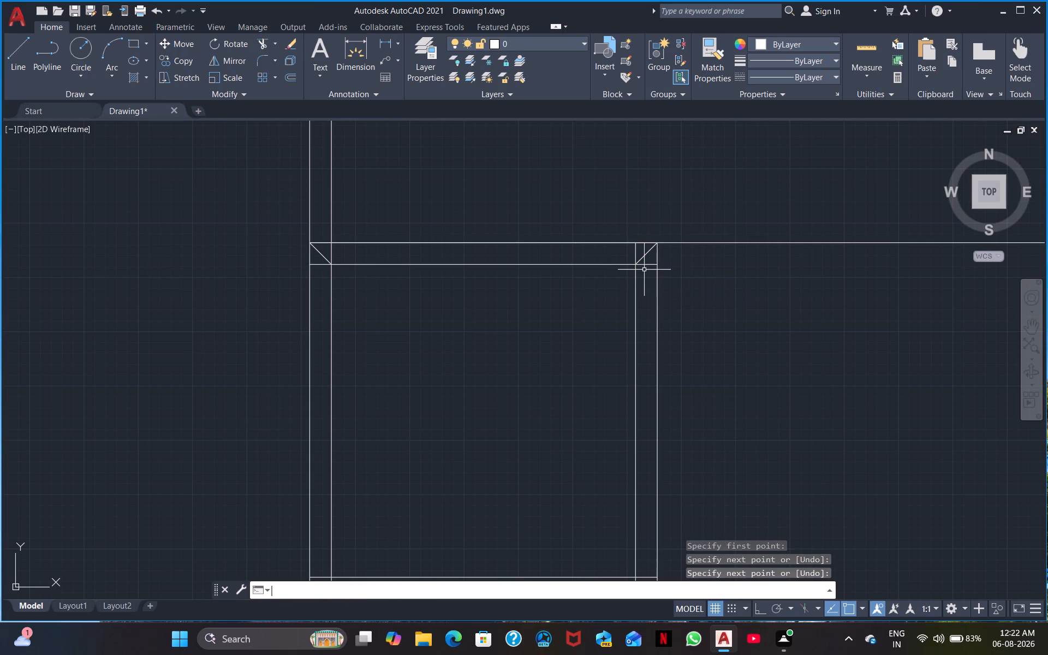
Examine the first column's frame and dividers from its mitred top corners down to the base.
middle_drag(638, 330, 568, 208)
middle_drag(498, 313, 497, 195)
middle_drag(469, 263, 472, 262)
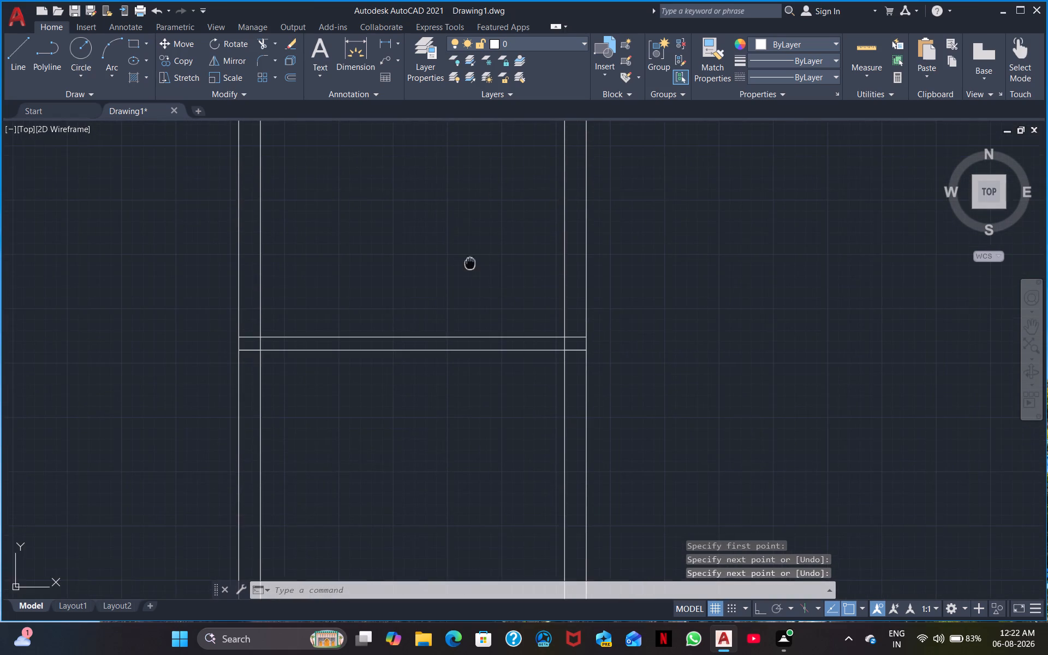
middle_drag(472, 262, 505, 164)
middle_drag(463, 346, 494, 234)
scroll(490, 237, down, 2)
middle_drag(469, 347, 494, 175)
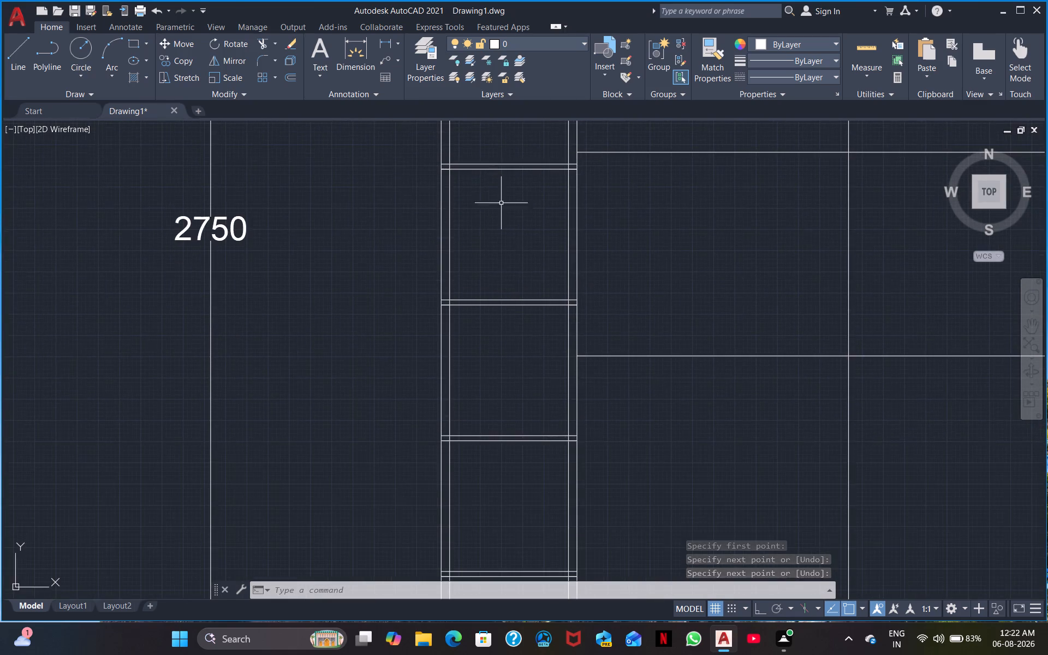
middle_drag(544, 345, 553, 169)
scroll(529, 430, down, 1)
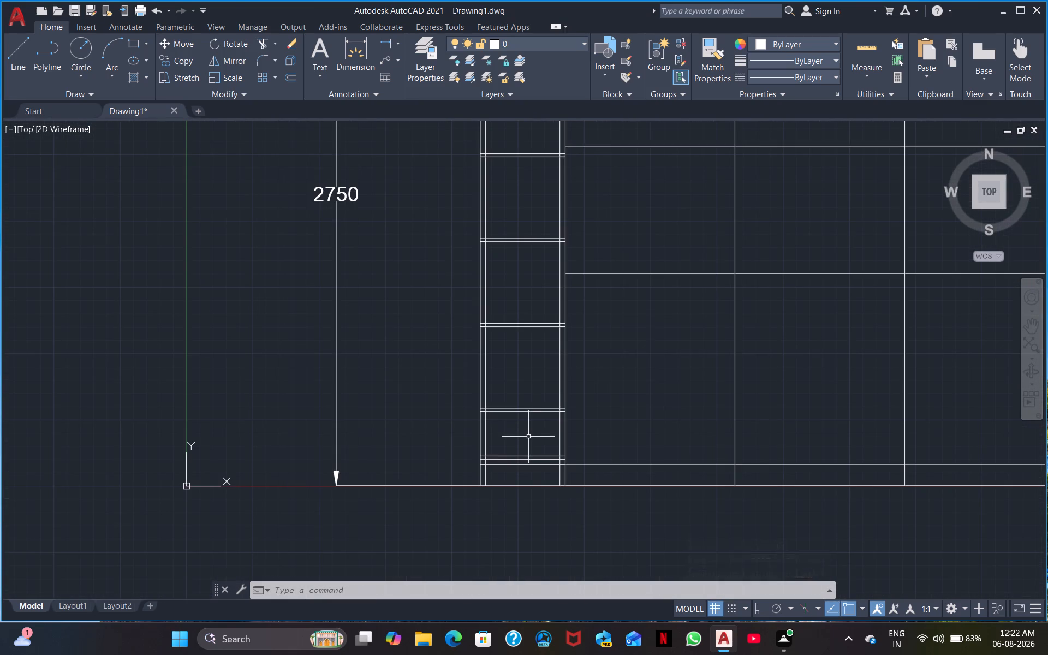
scroll(530, 436, up, 1)
middle_drag(530, 436, 532, 431)
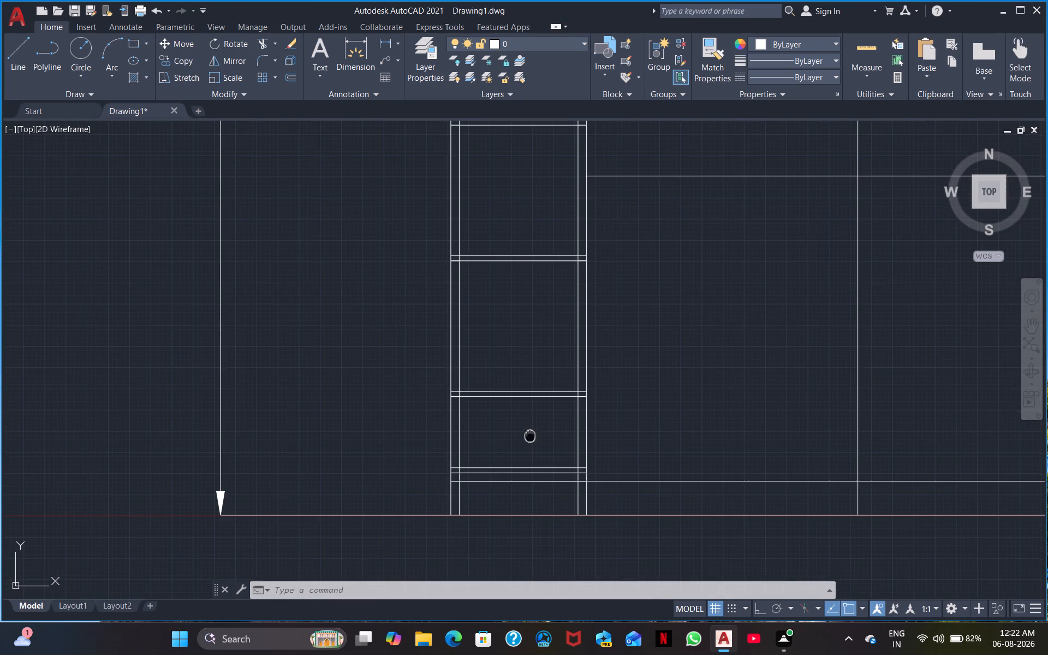
middle_drag(532, 431, 532, 392)
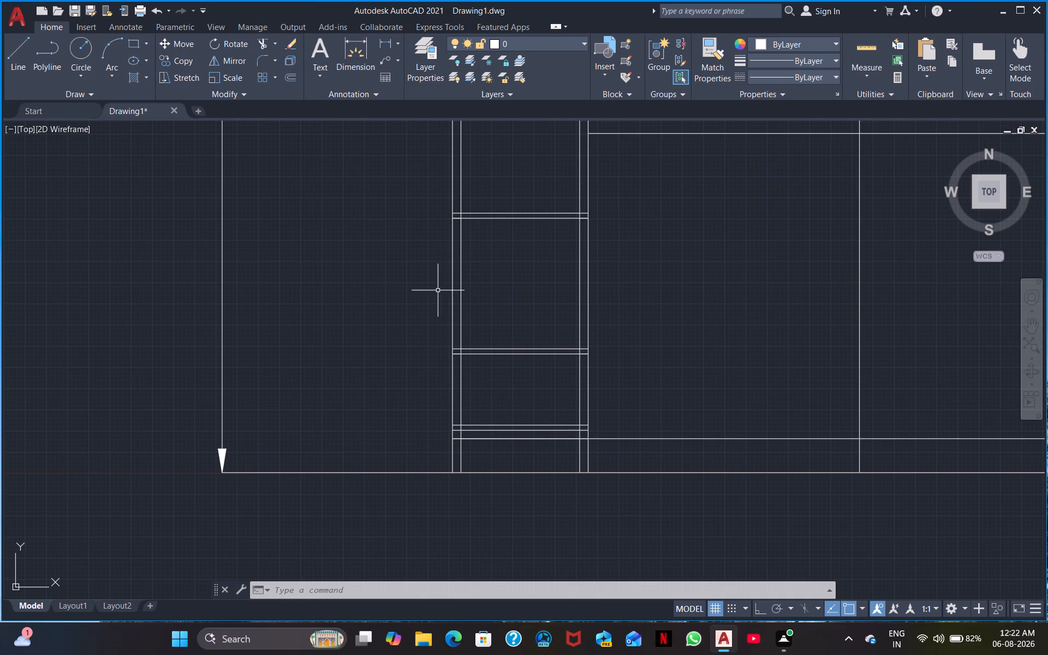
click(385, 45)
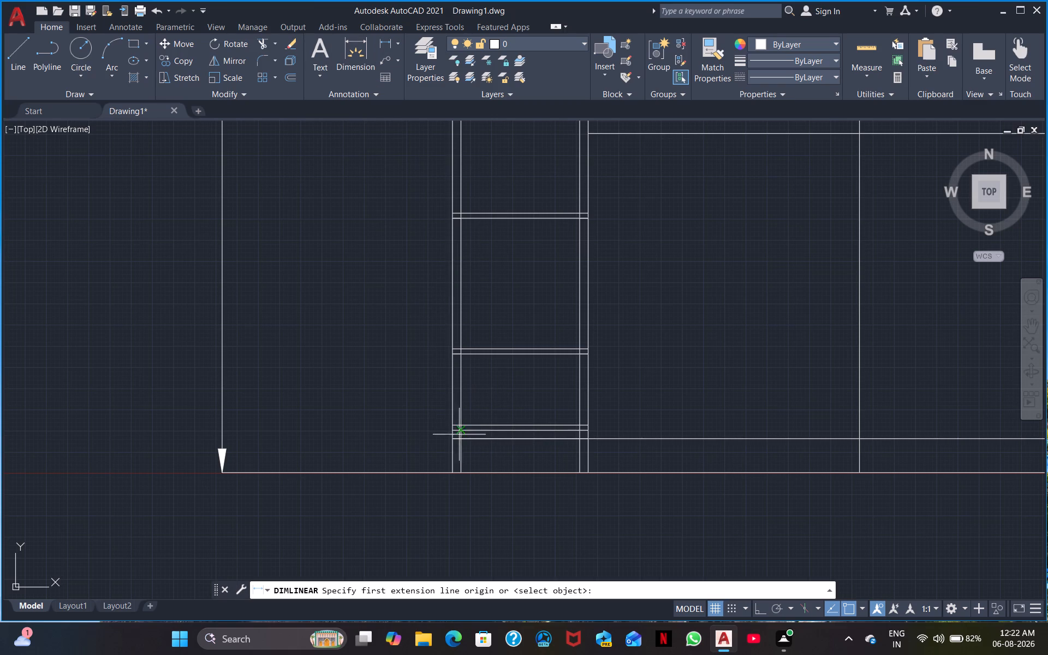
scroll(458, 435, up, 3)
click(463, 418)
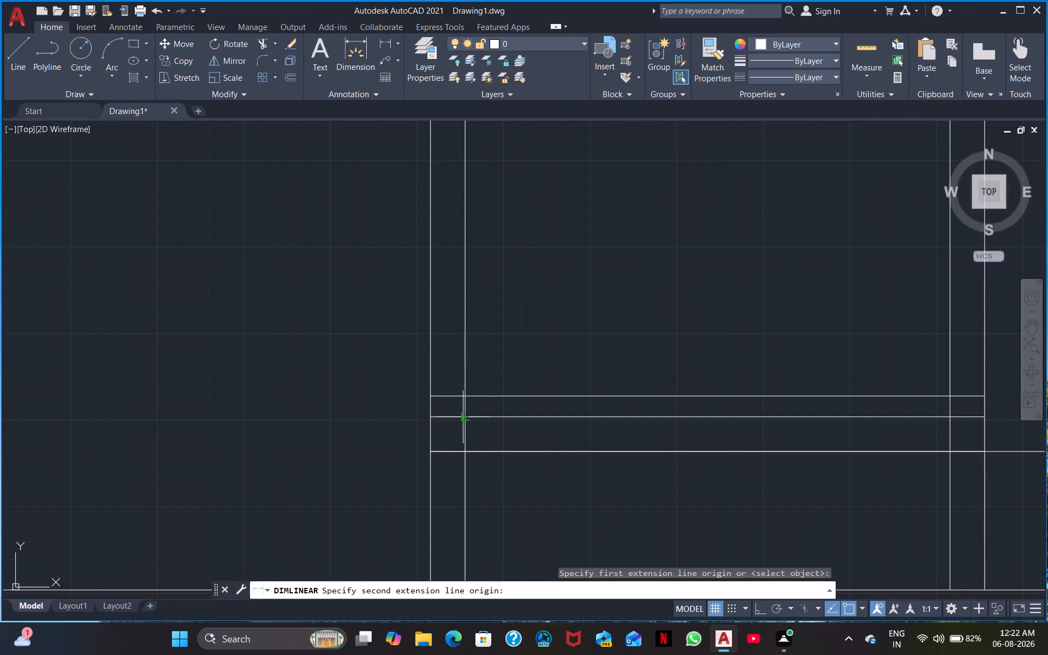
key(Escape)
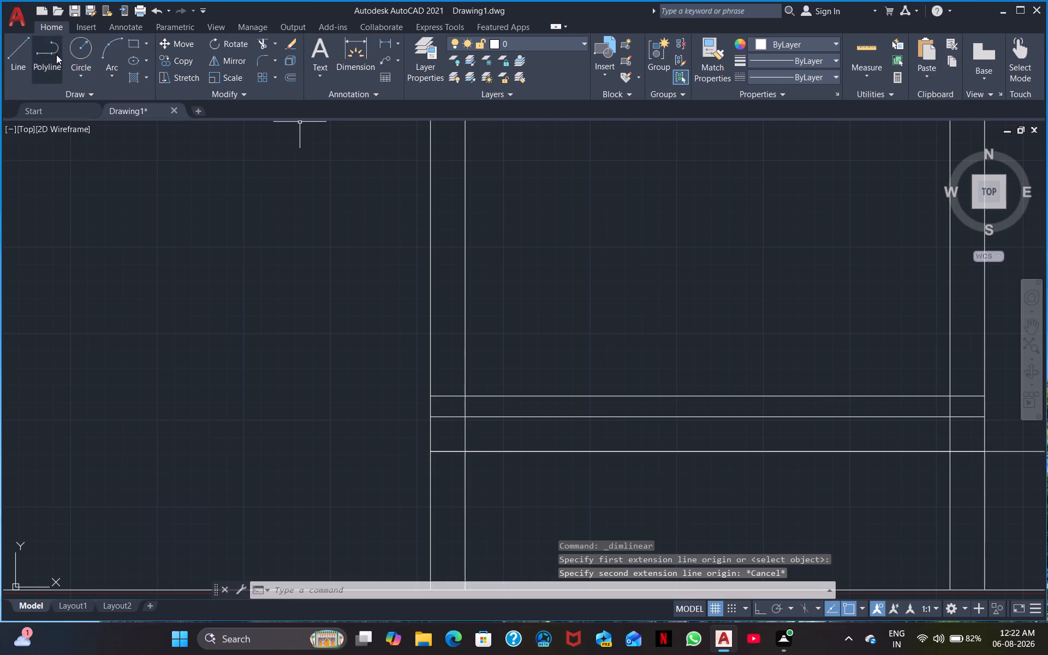
Draw a diagonal mitre line across the bottom-left corner of the first column's frame, from inner to outer corner.
click(21, 55)
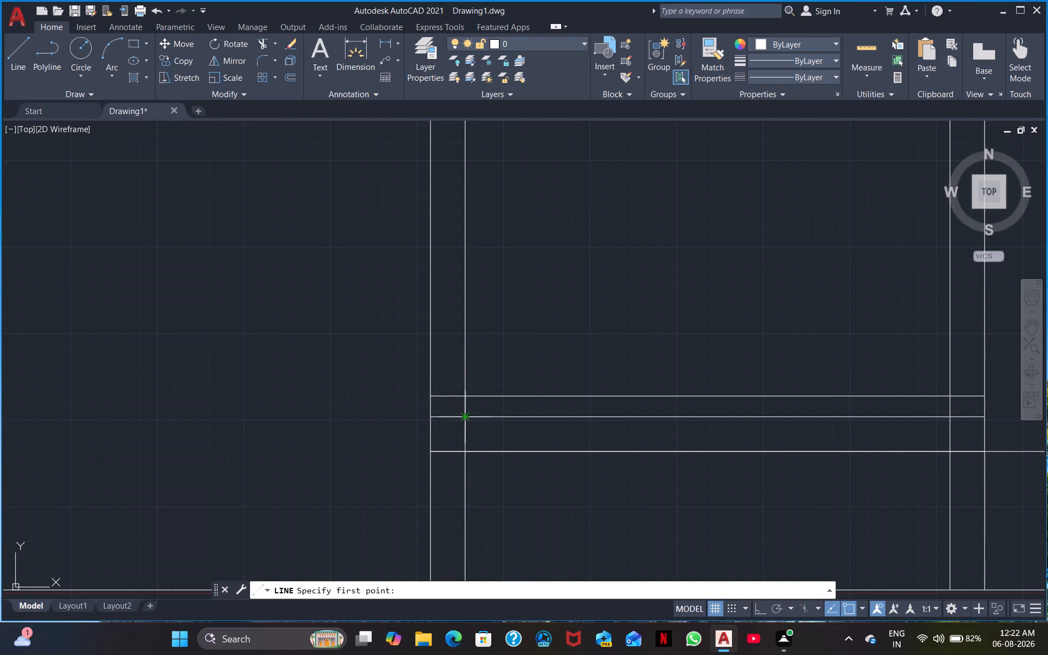
click(463, 418)
click(430, 452)
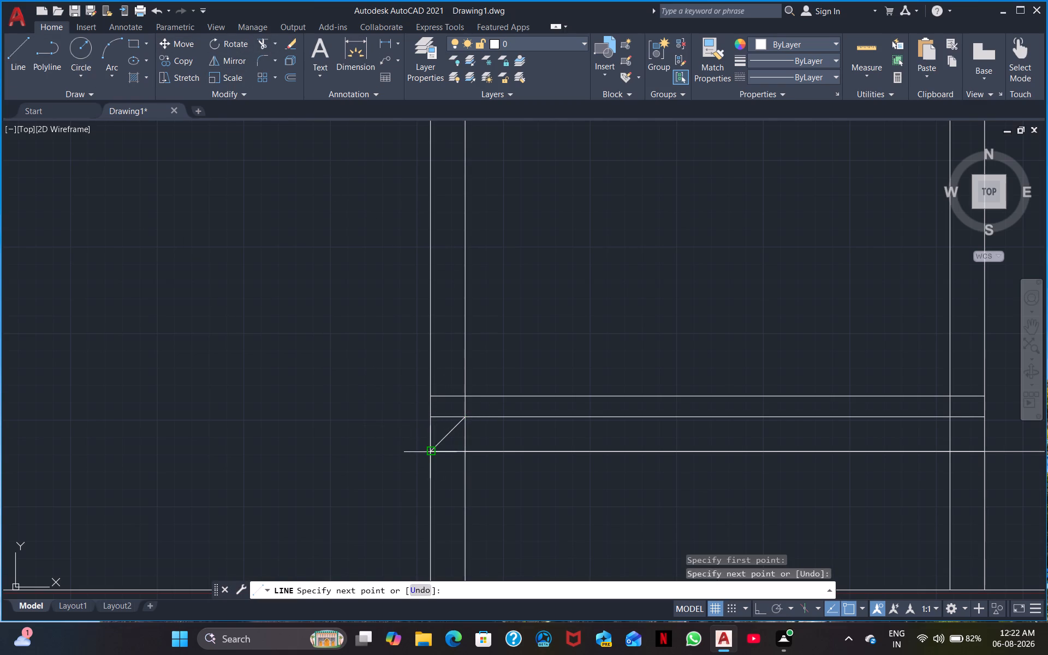
key(Escape)
Draw a matching diagonal mitre line across the bottom-right corner of the first column's frame, from inner to outer corner.
middle_drag(587, 614, 297, 614)
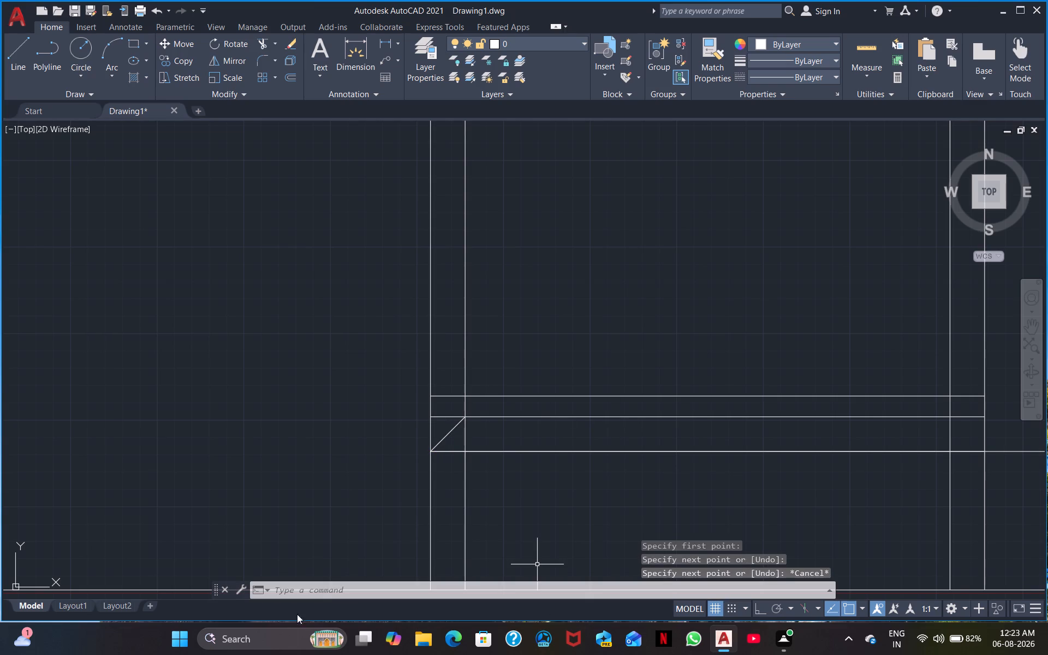
middle_drag(297, 614, 192, 600)
key(space)
middle_drag(627, 499, 189, 477)
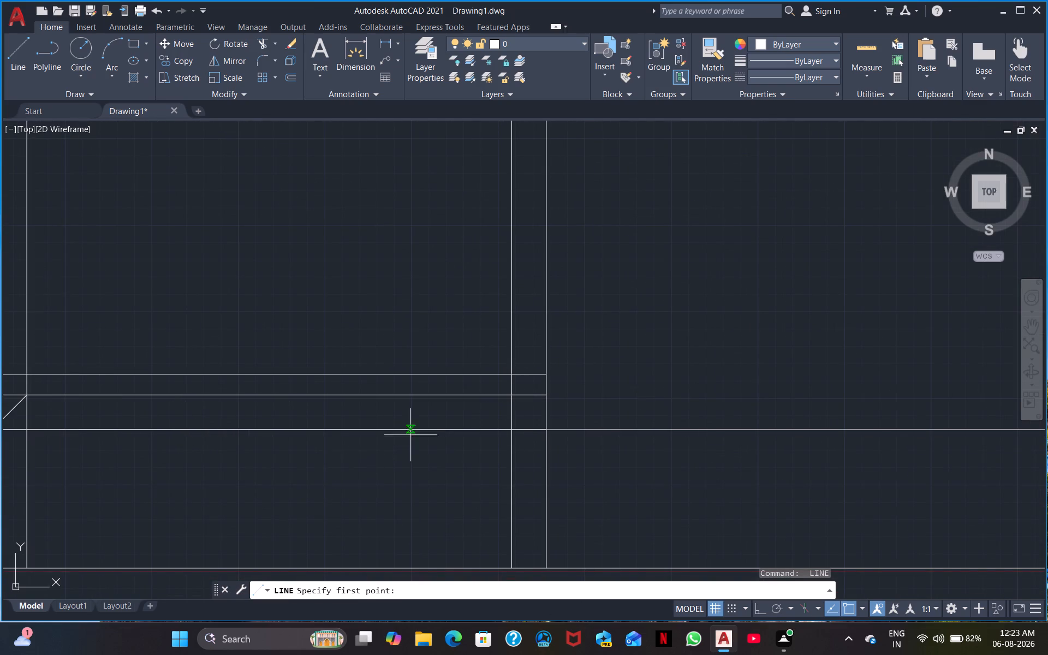
click(511, 395)
click(544, 430)
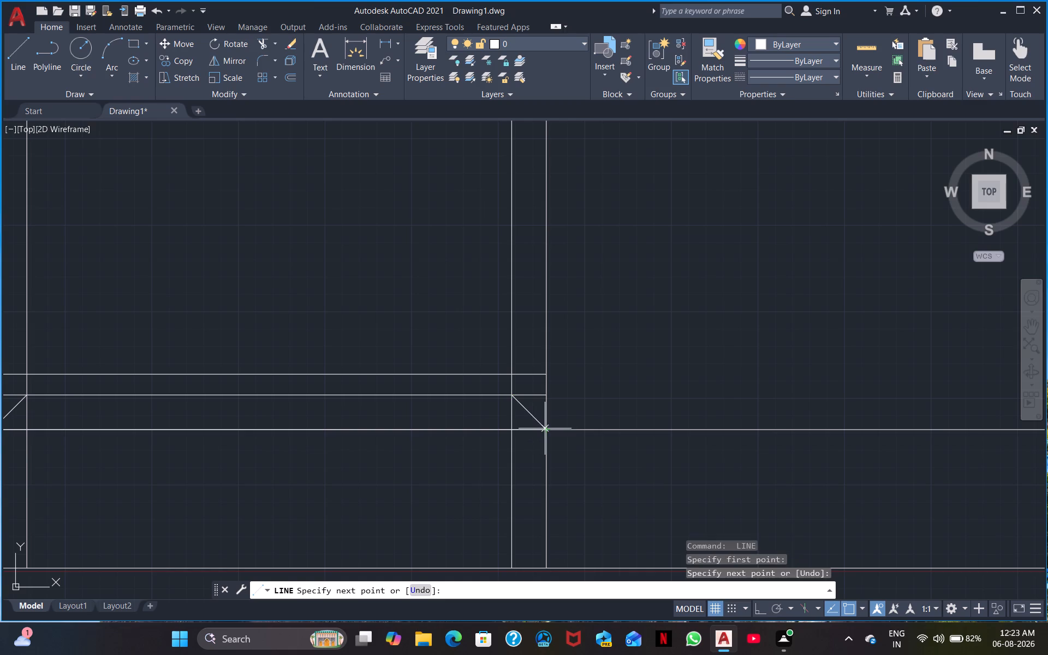
key(Escape)
Trim the inner frame lines overlapping the bottom-left mitre and the end of the horizontal line above that crosses the left frame member.
middle_drag(337, 499, 545, 527)
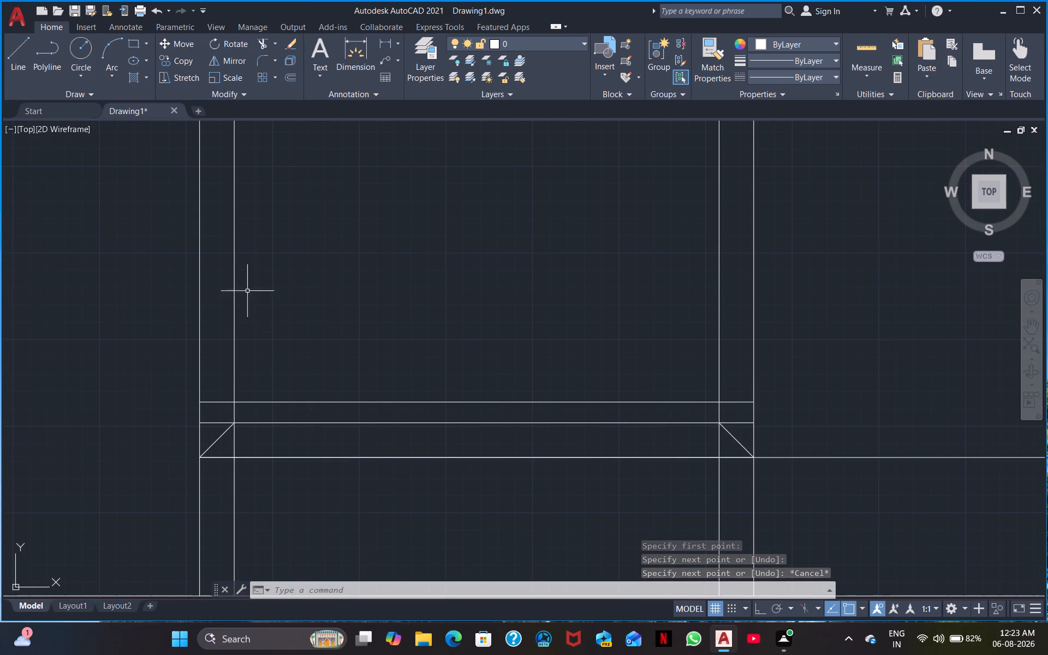
click(265, 40)
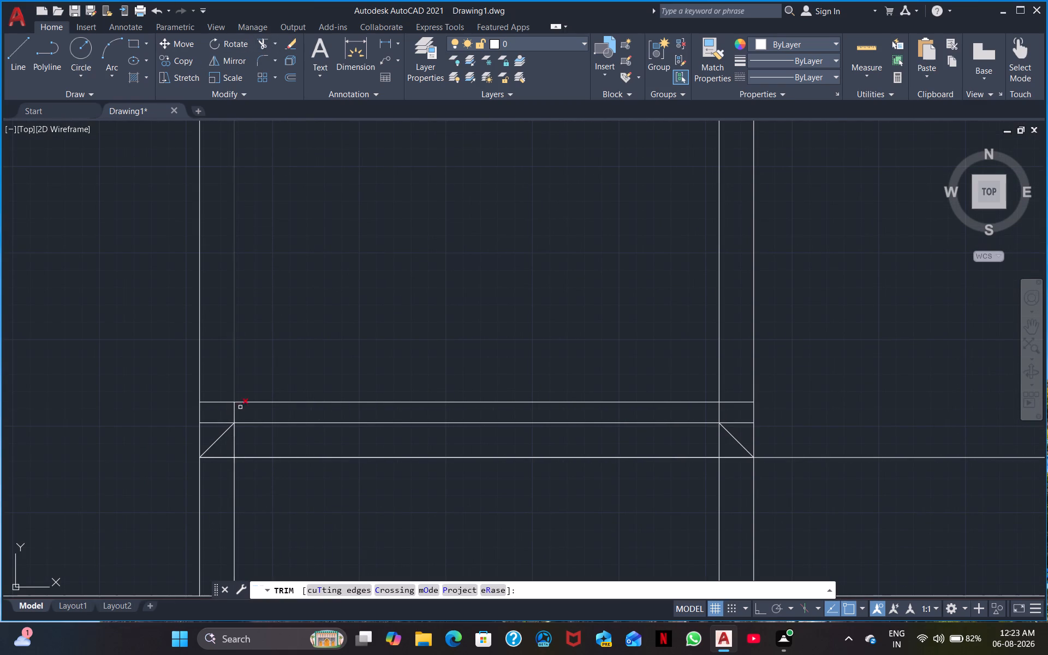
click(234, 436)
click(216, 425)
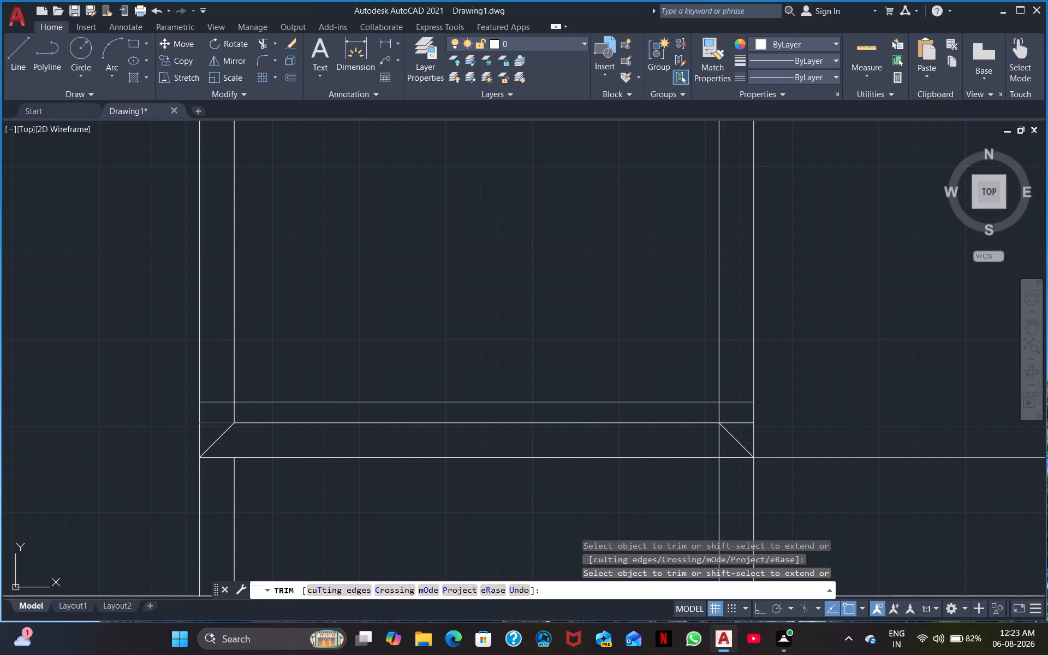
click(225, 403)
middle_drag(428, 438, 213, 438)
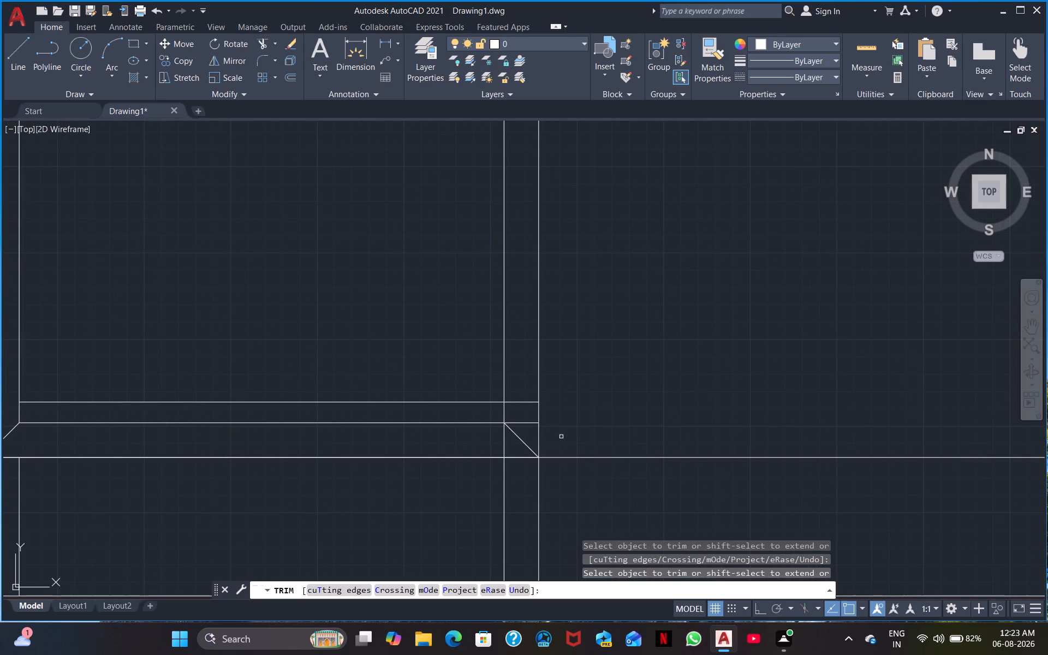
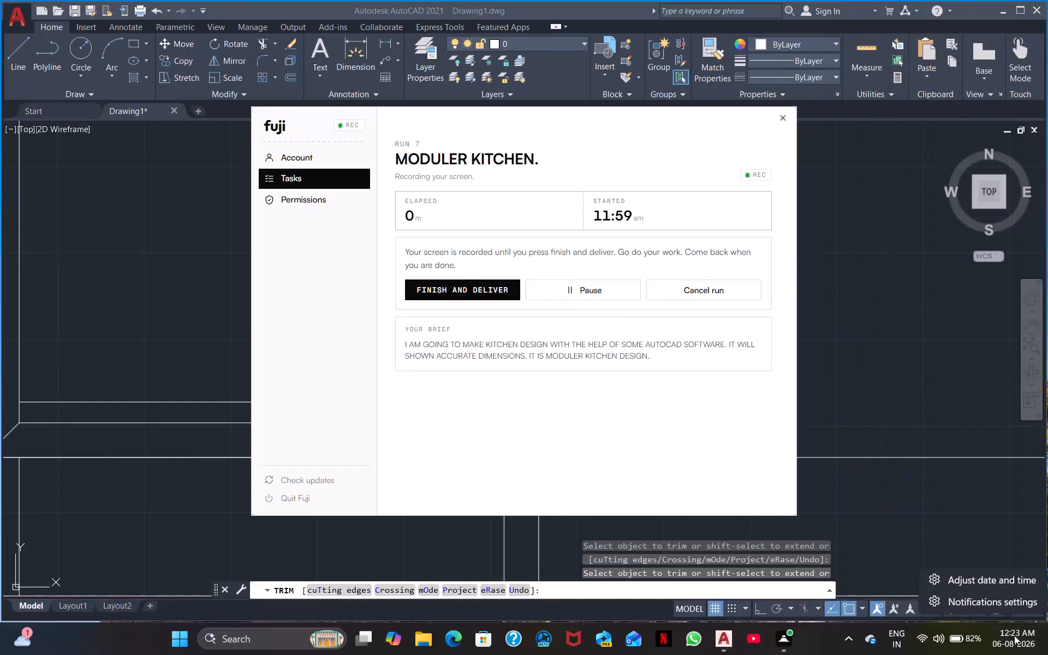
In Windows date and time settings, turn on automatic time zone and automatic time, and return to the AutoCAD drawing.
click(1012, 580)
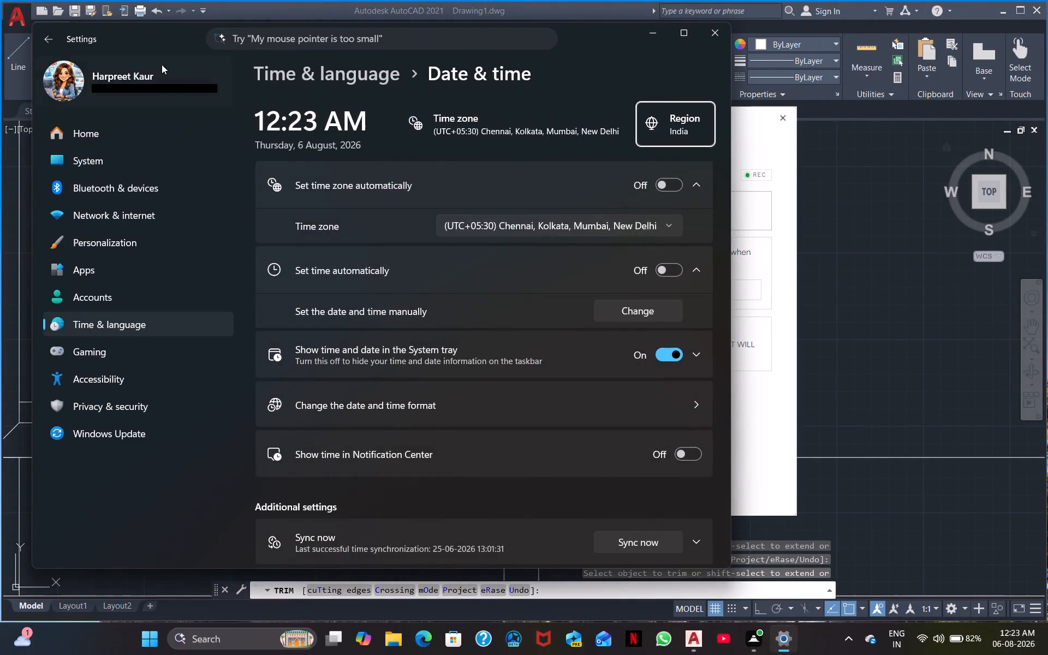
click(670, 186)
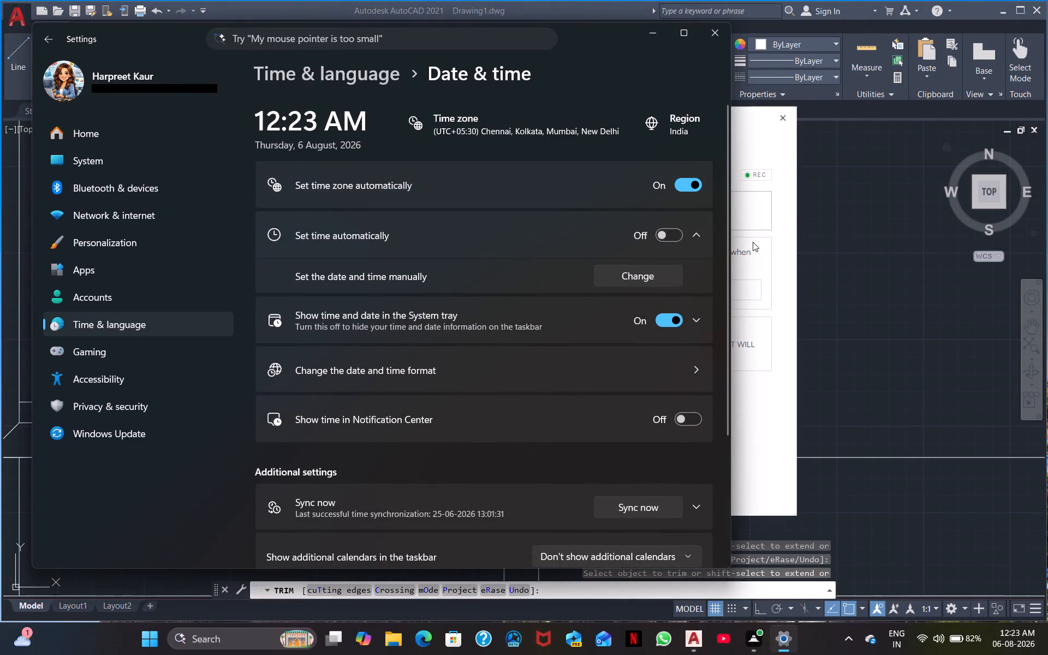
click(675, 234)
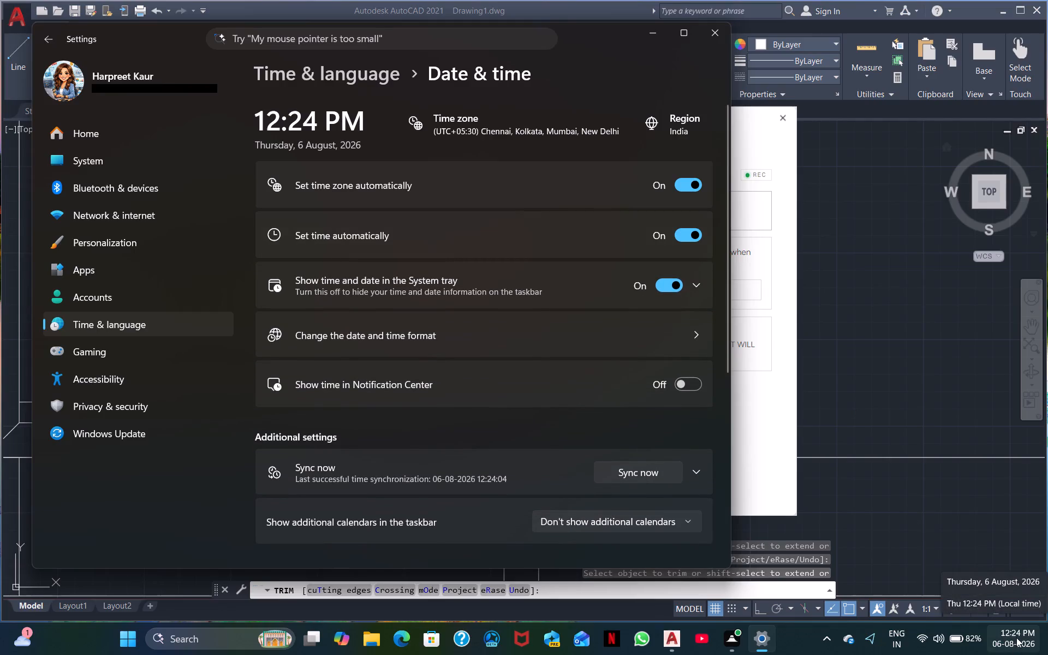
click(851, 318)
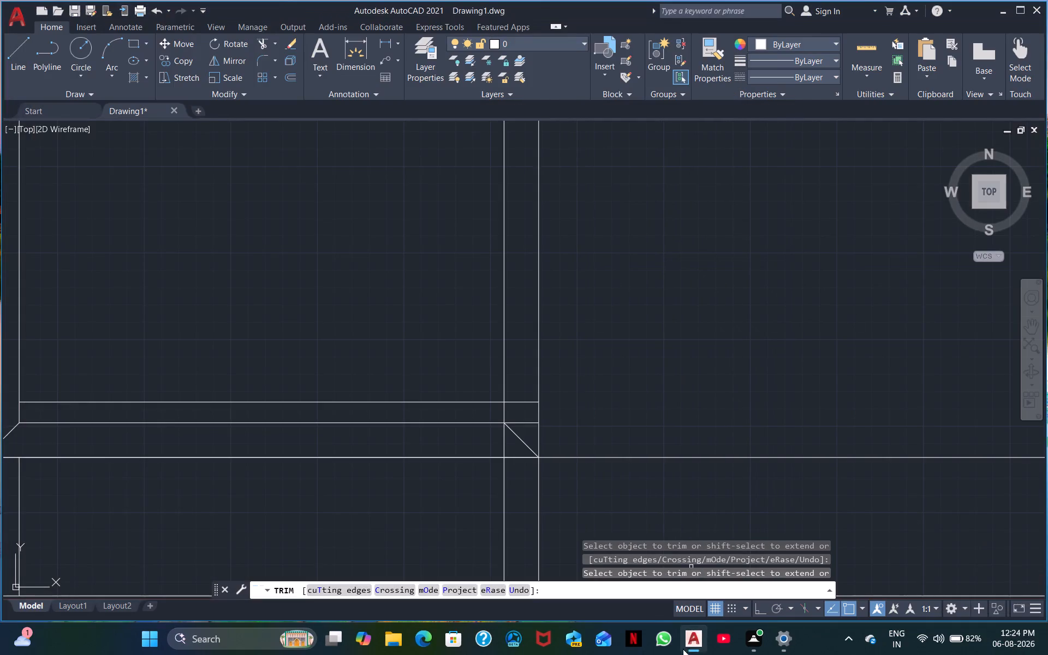
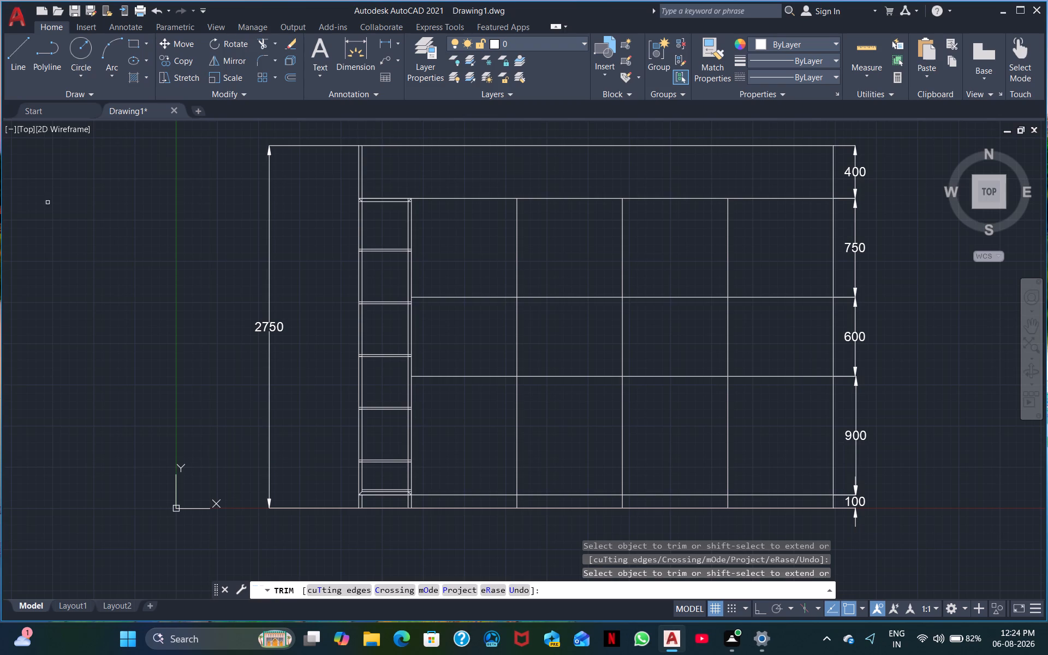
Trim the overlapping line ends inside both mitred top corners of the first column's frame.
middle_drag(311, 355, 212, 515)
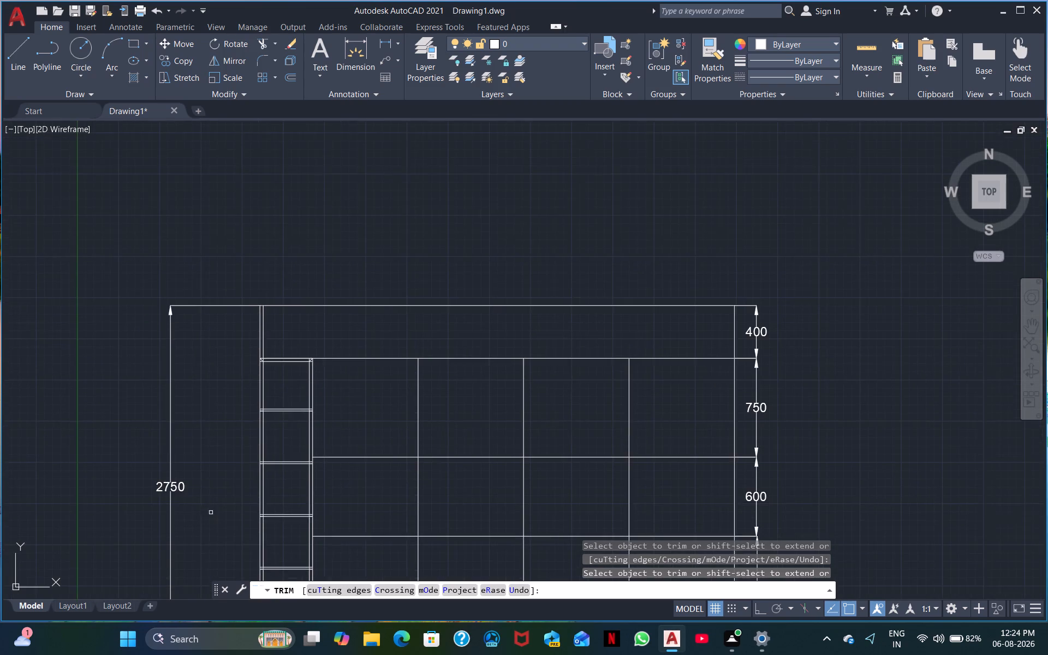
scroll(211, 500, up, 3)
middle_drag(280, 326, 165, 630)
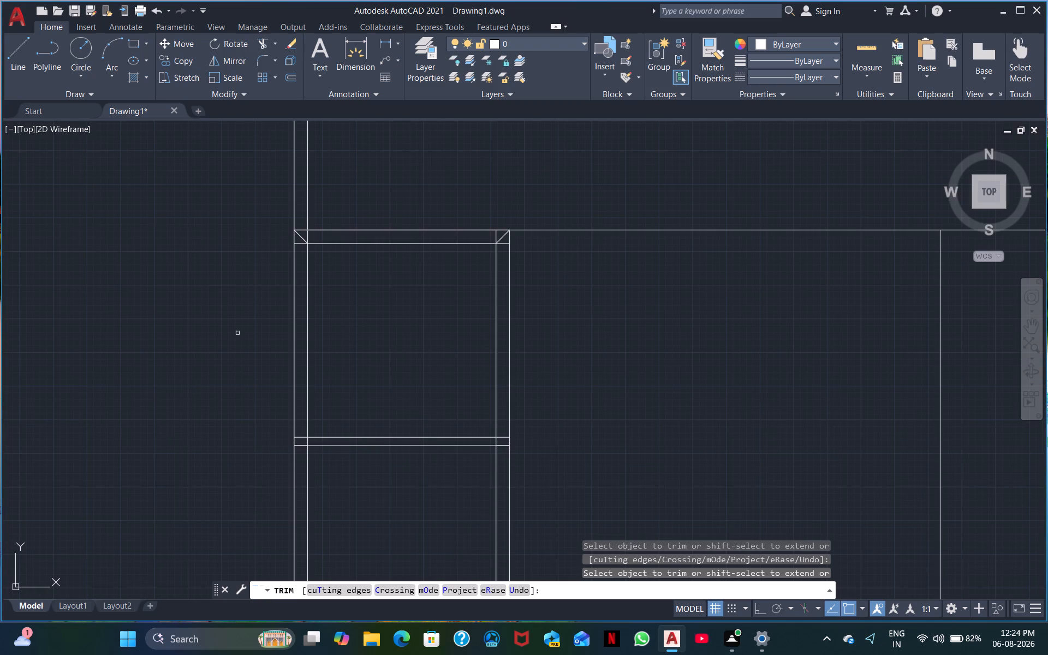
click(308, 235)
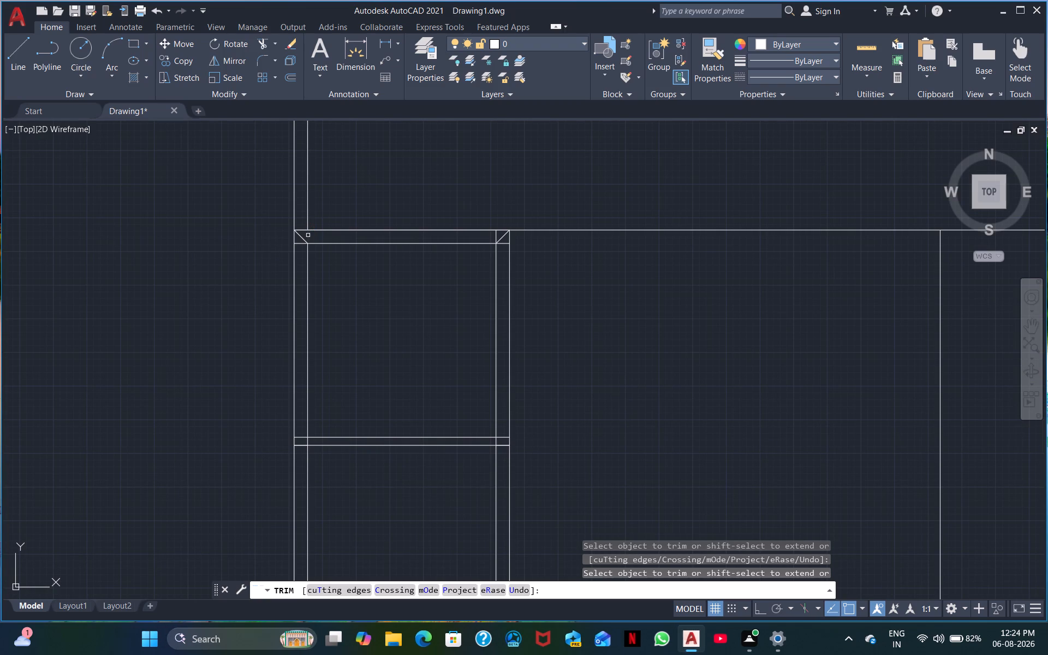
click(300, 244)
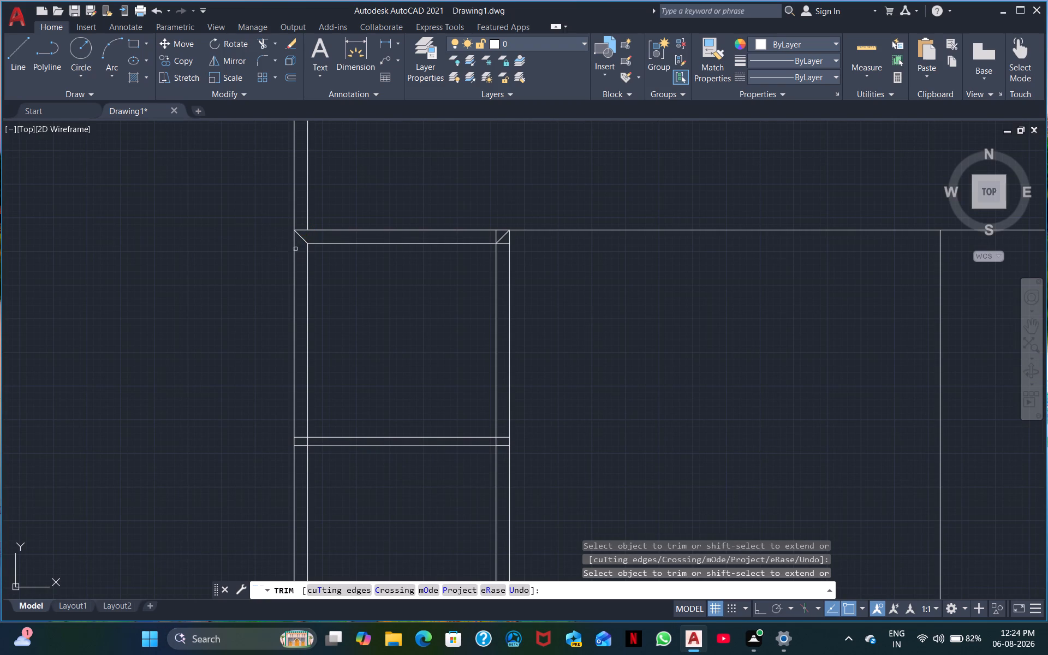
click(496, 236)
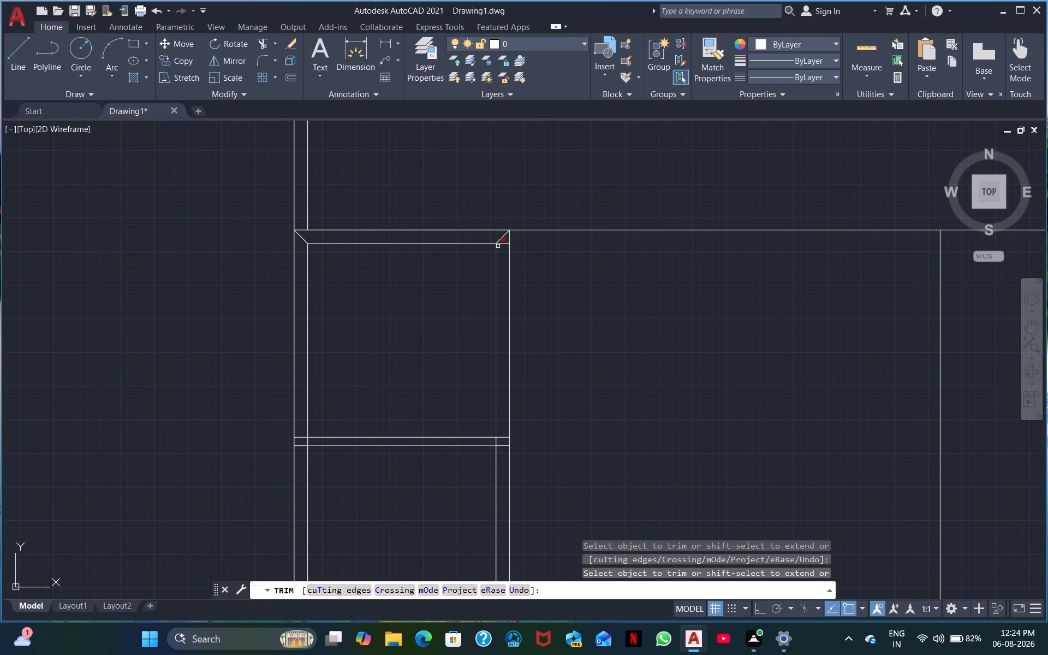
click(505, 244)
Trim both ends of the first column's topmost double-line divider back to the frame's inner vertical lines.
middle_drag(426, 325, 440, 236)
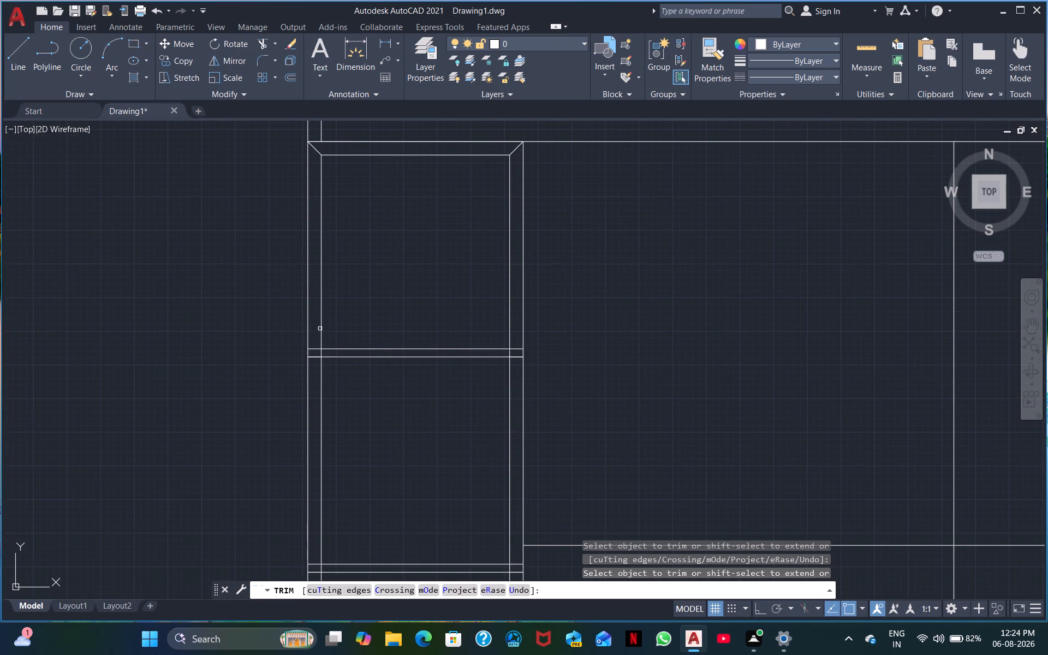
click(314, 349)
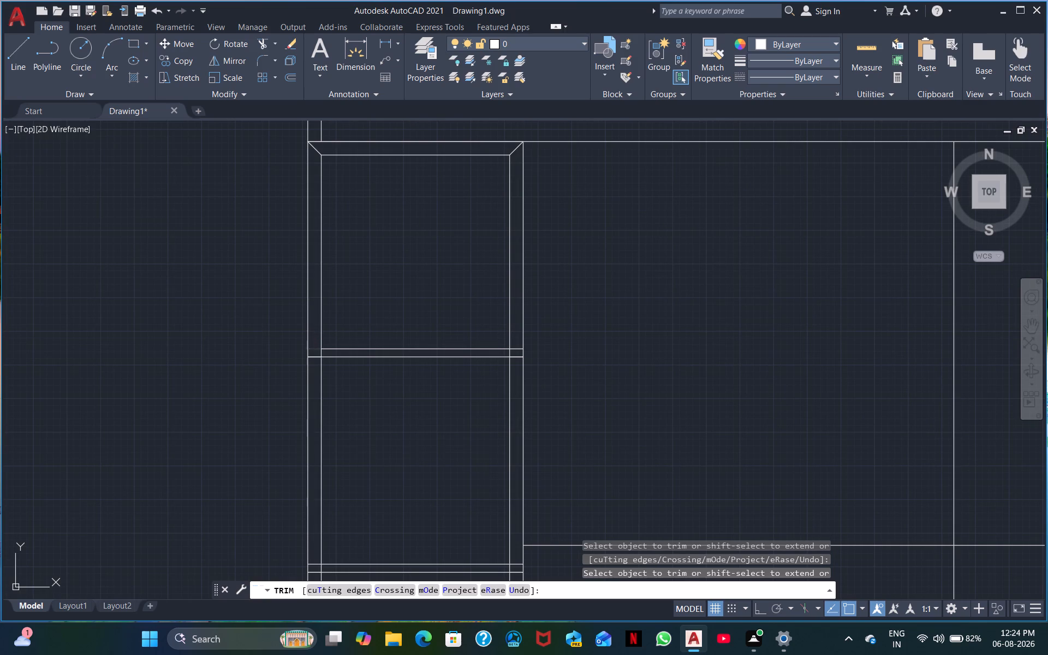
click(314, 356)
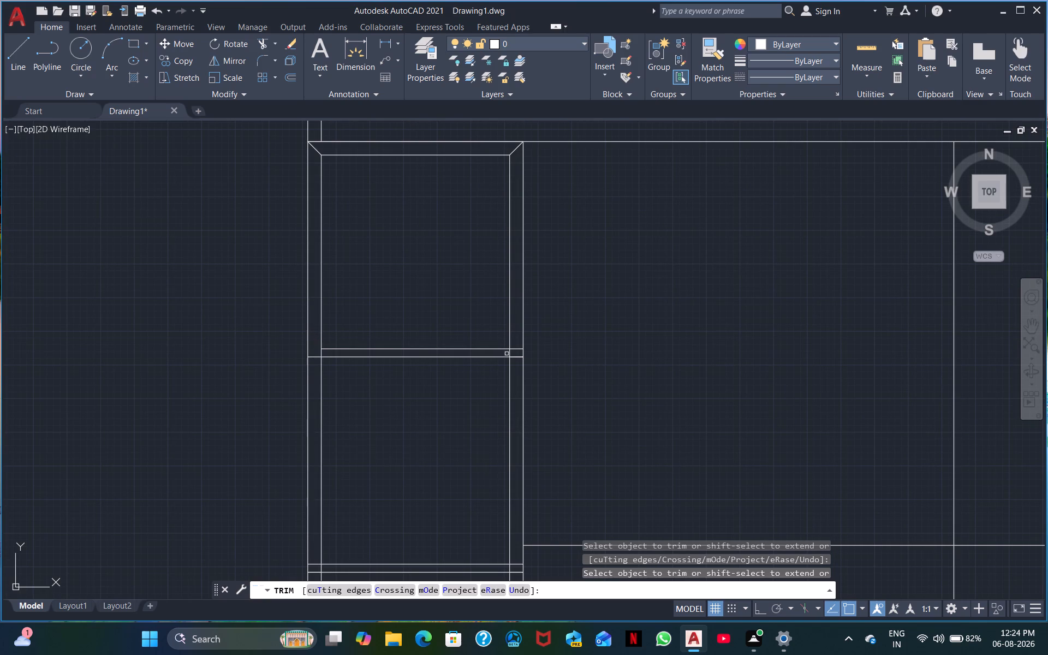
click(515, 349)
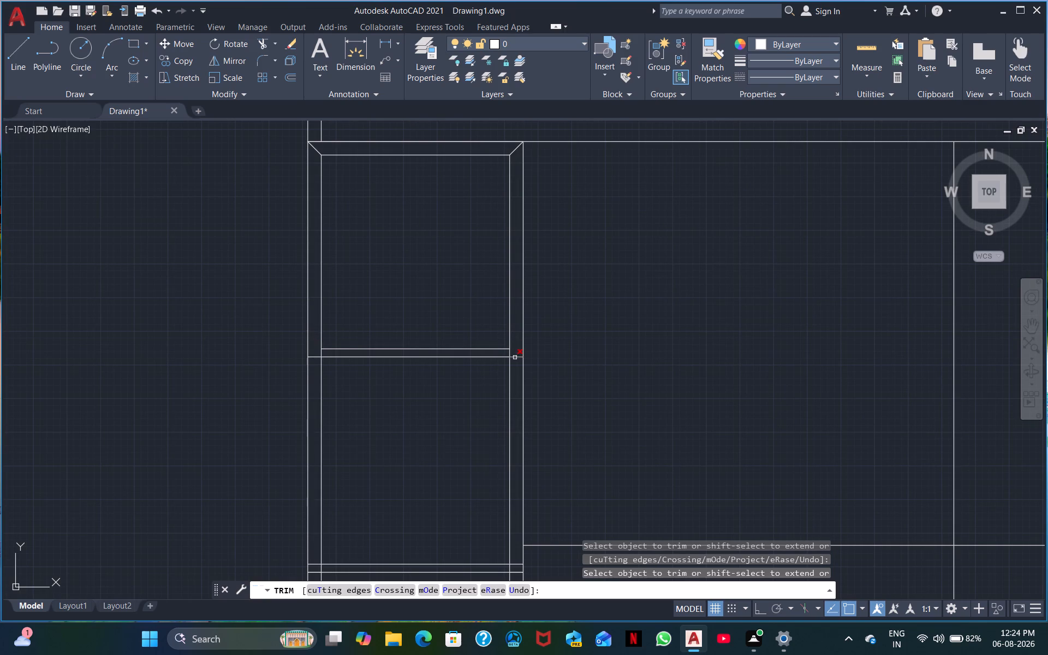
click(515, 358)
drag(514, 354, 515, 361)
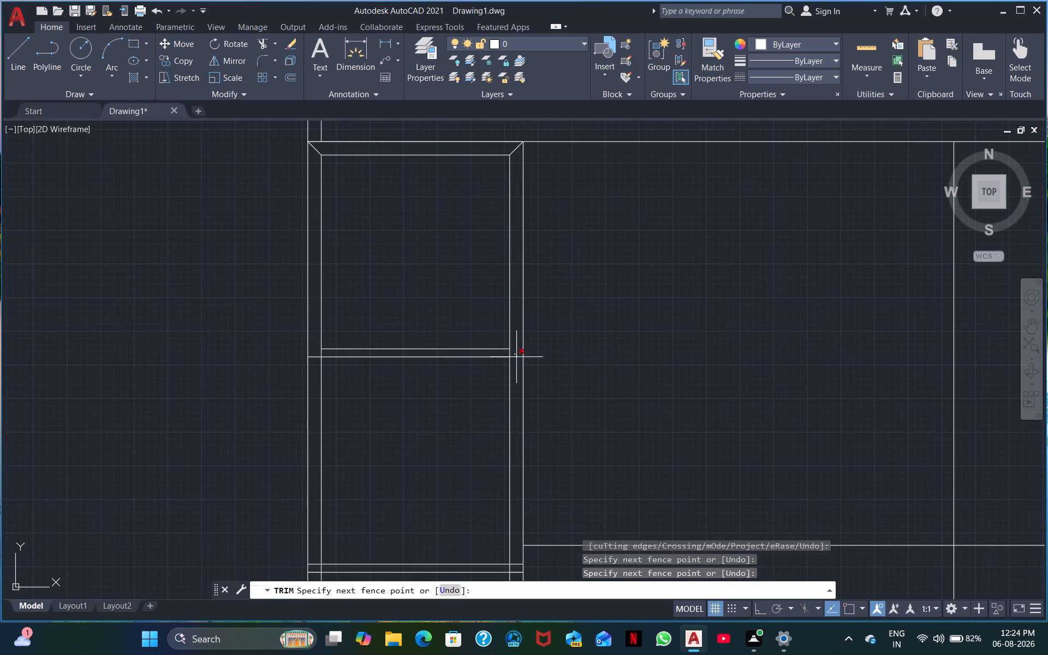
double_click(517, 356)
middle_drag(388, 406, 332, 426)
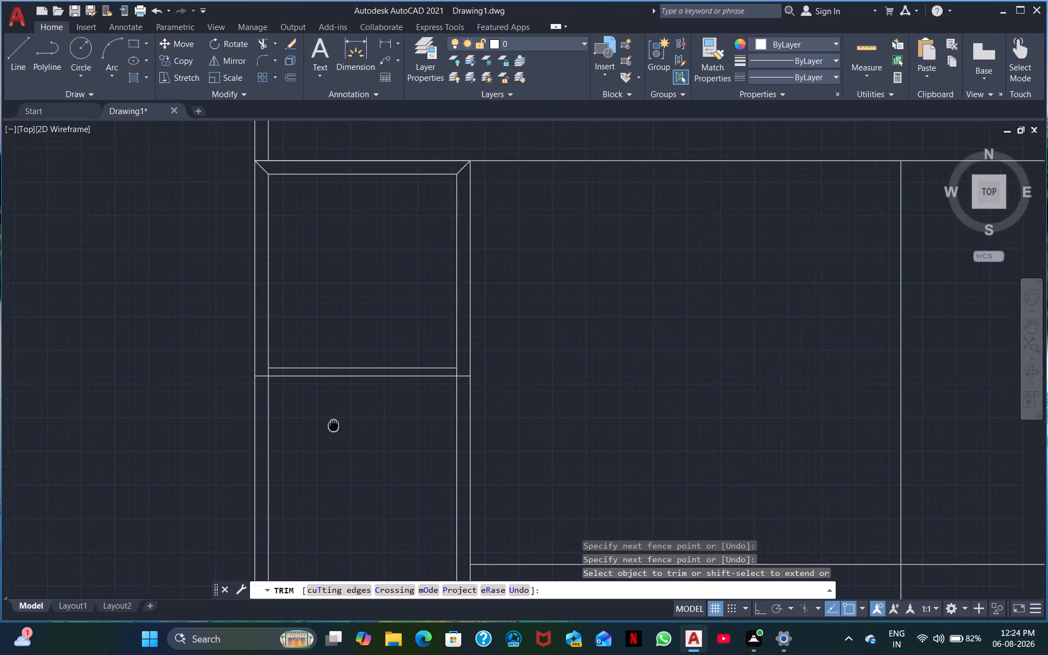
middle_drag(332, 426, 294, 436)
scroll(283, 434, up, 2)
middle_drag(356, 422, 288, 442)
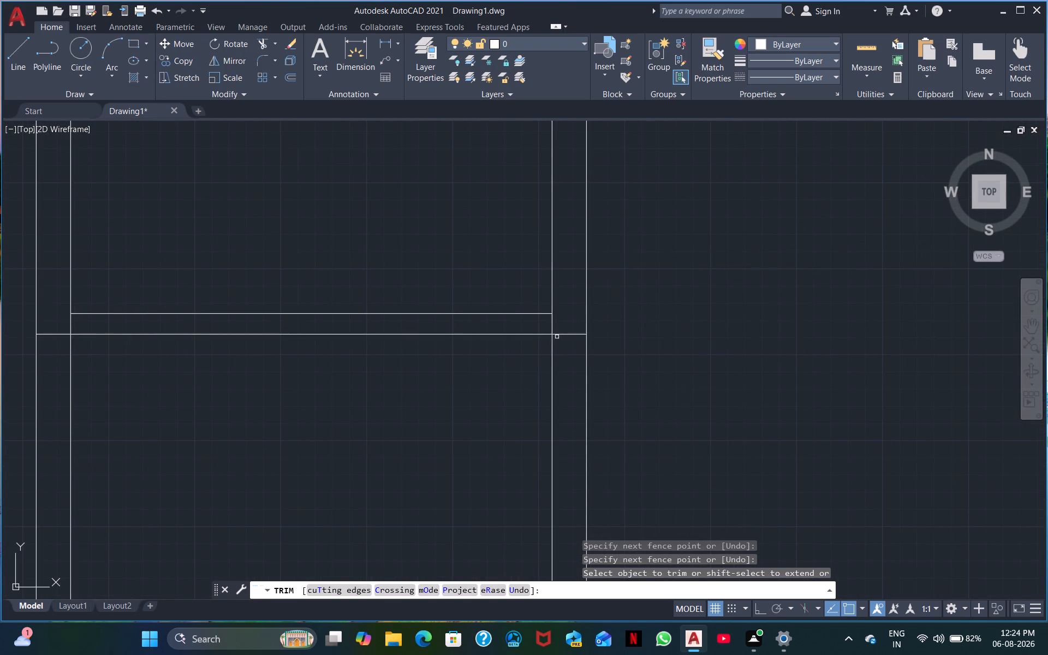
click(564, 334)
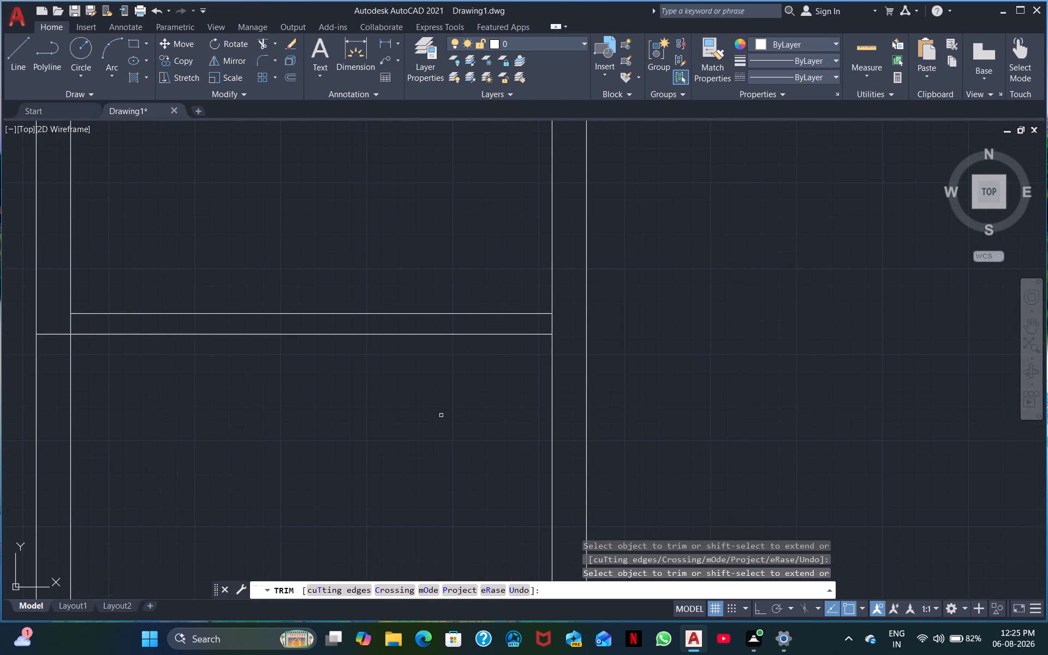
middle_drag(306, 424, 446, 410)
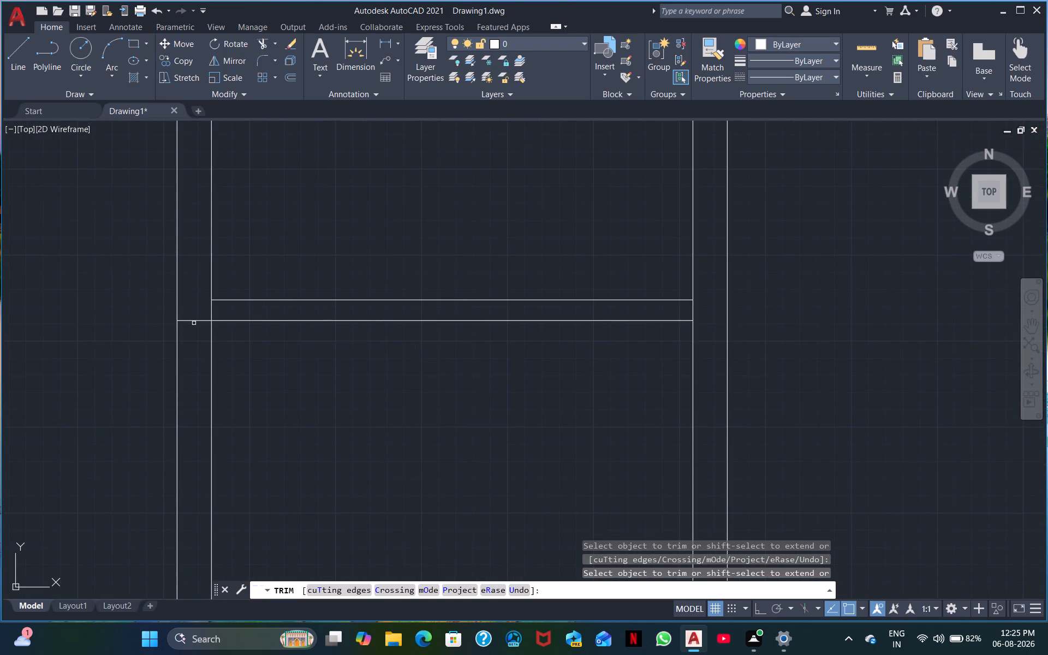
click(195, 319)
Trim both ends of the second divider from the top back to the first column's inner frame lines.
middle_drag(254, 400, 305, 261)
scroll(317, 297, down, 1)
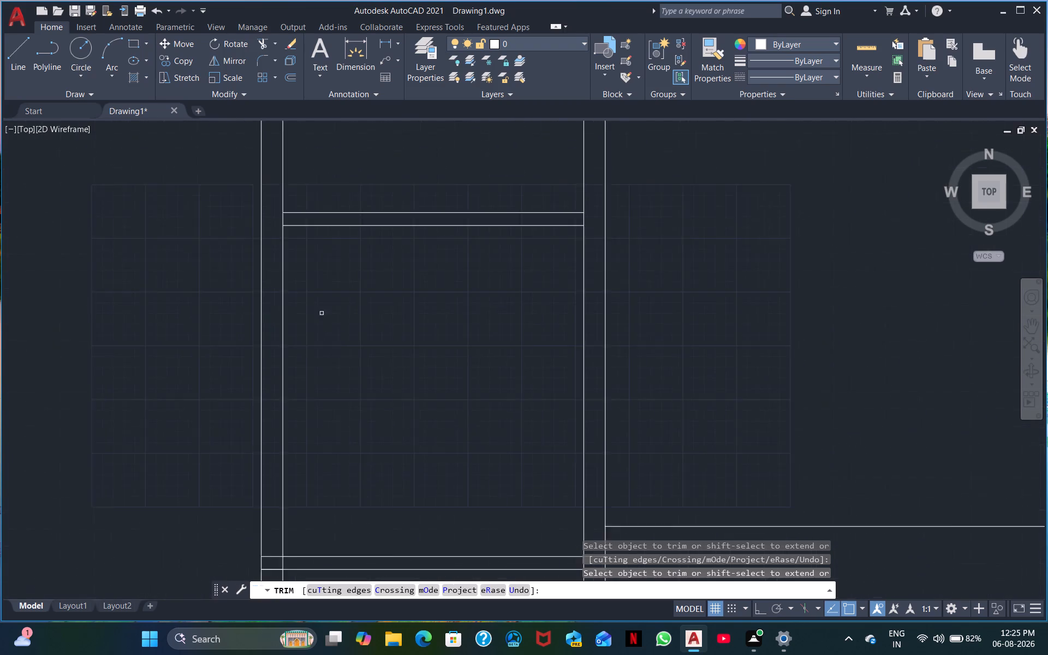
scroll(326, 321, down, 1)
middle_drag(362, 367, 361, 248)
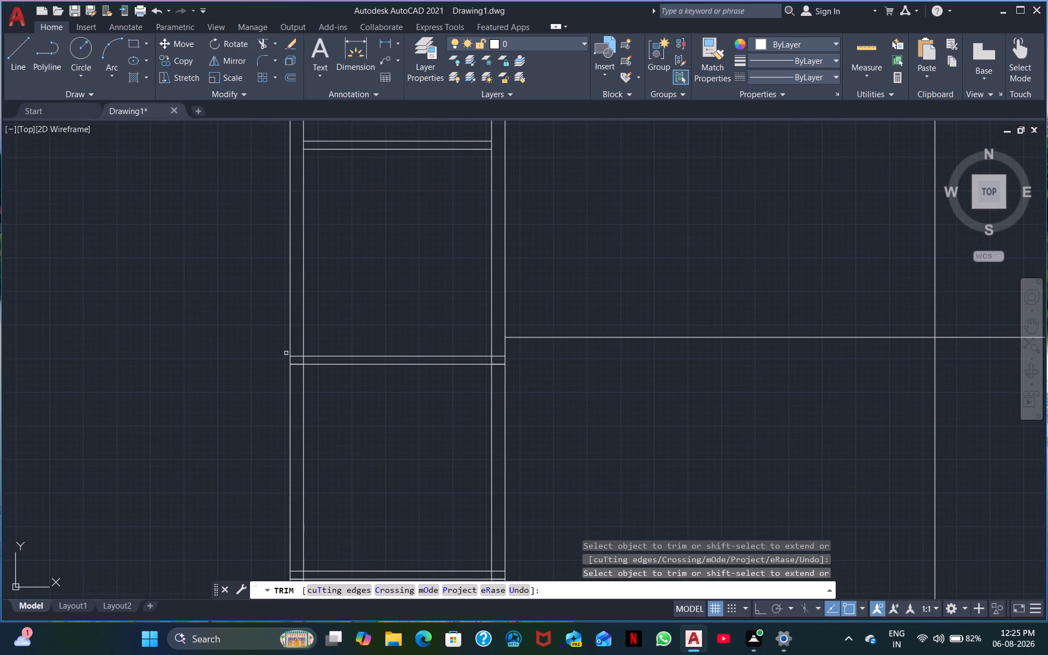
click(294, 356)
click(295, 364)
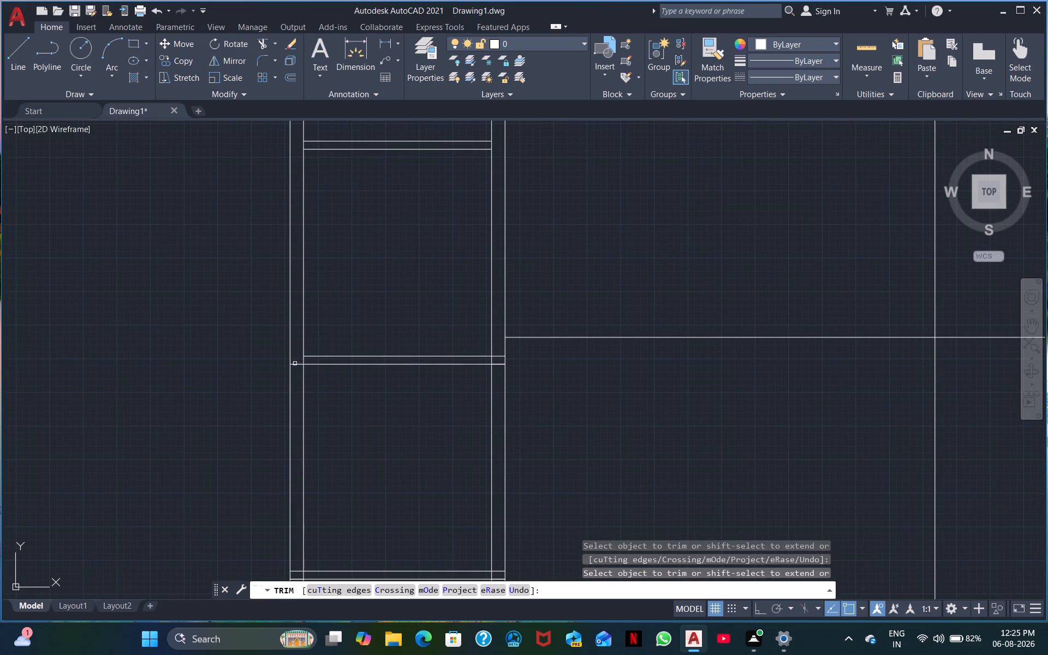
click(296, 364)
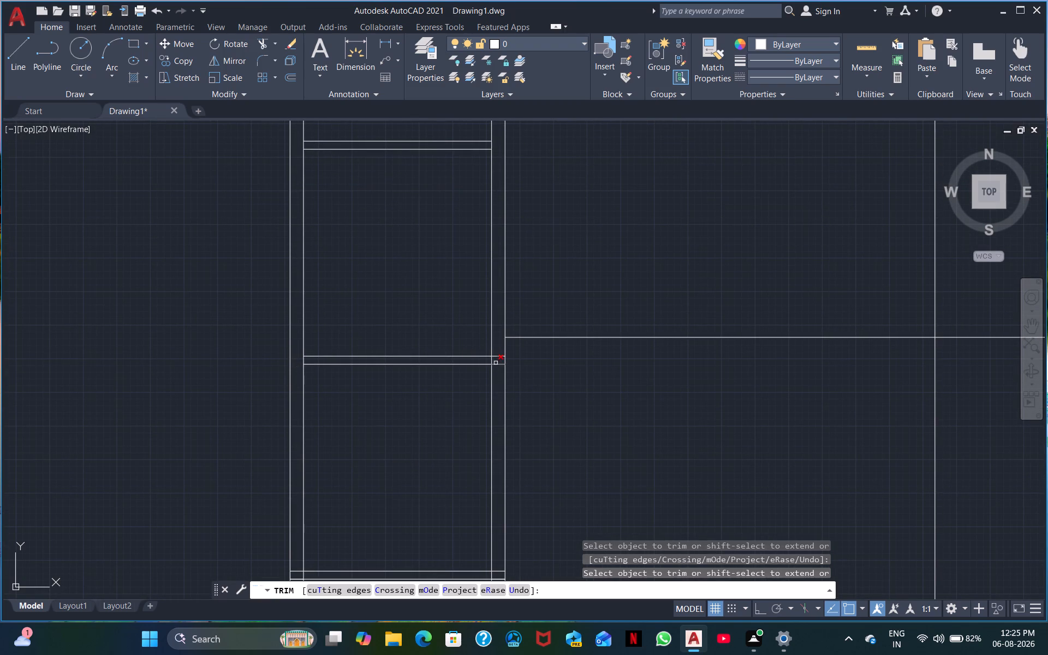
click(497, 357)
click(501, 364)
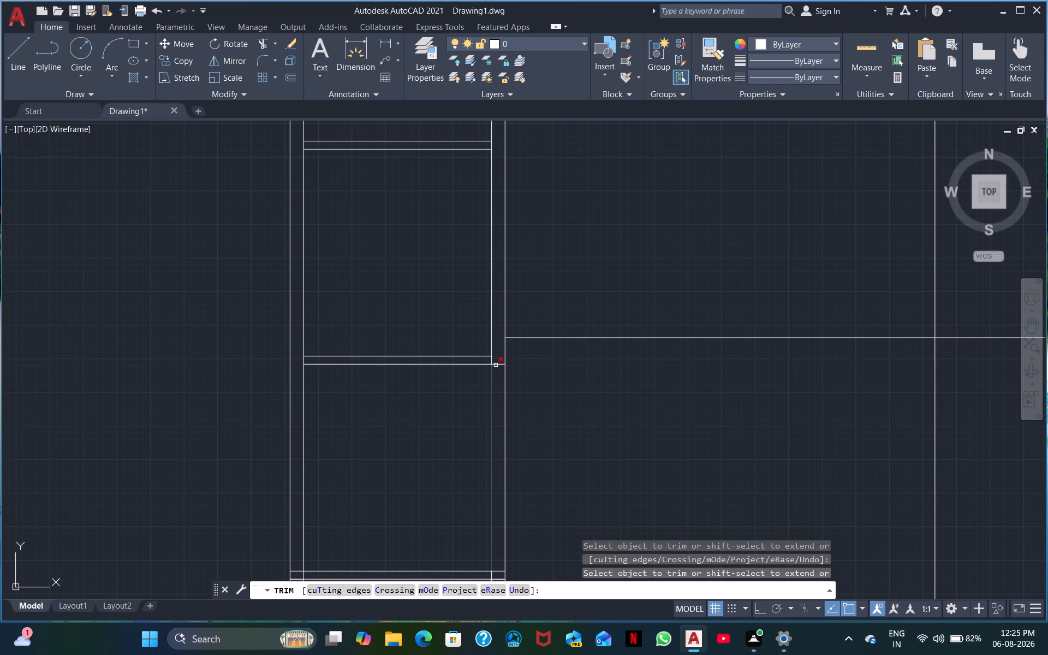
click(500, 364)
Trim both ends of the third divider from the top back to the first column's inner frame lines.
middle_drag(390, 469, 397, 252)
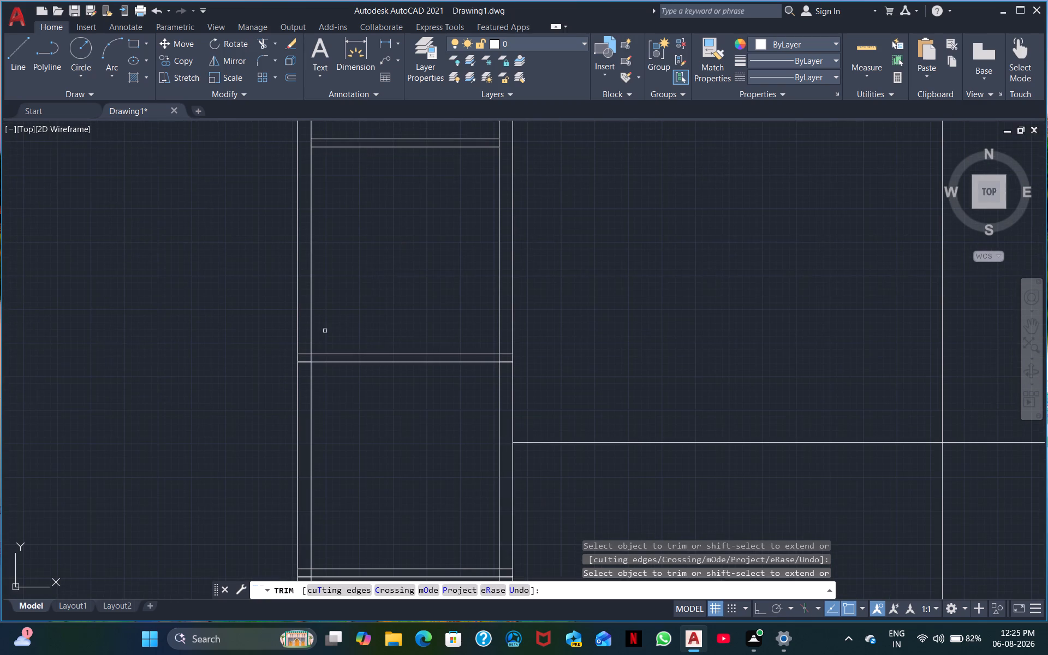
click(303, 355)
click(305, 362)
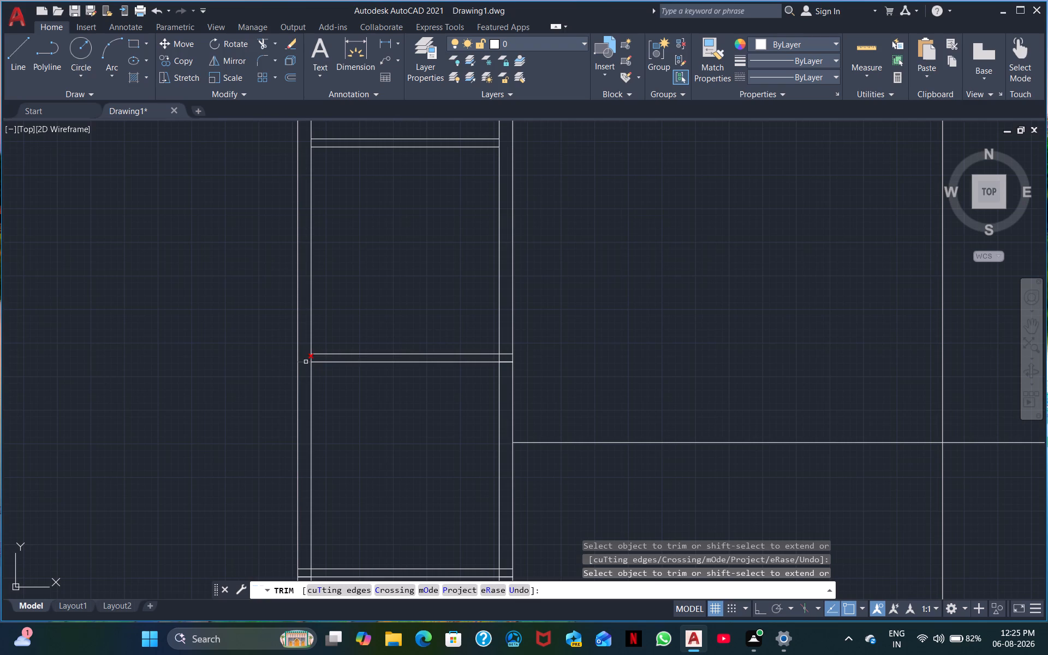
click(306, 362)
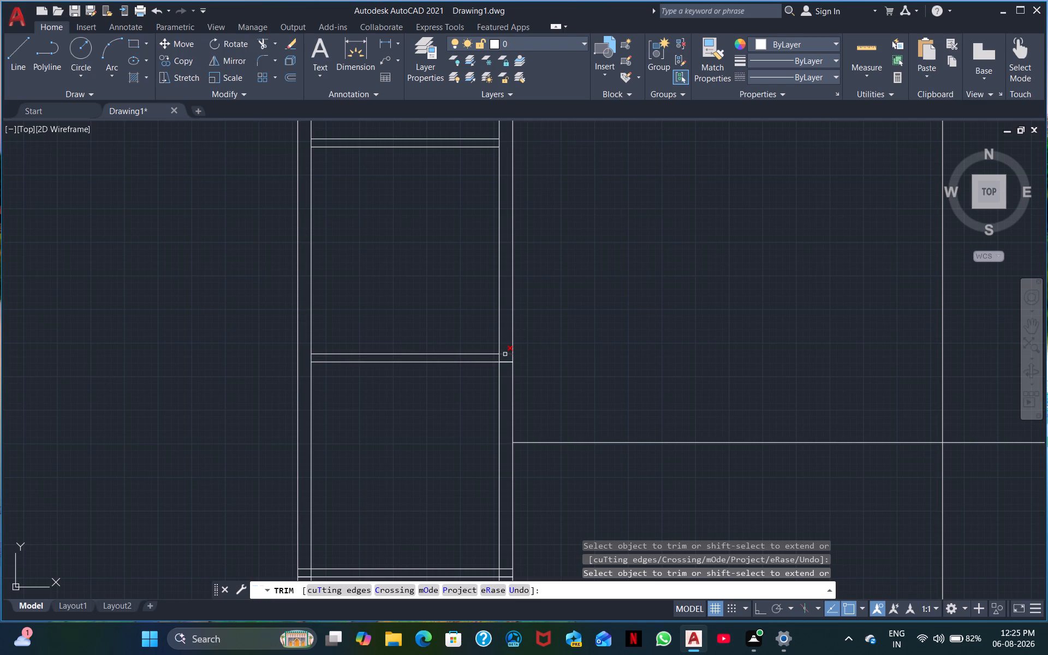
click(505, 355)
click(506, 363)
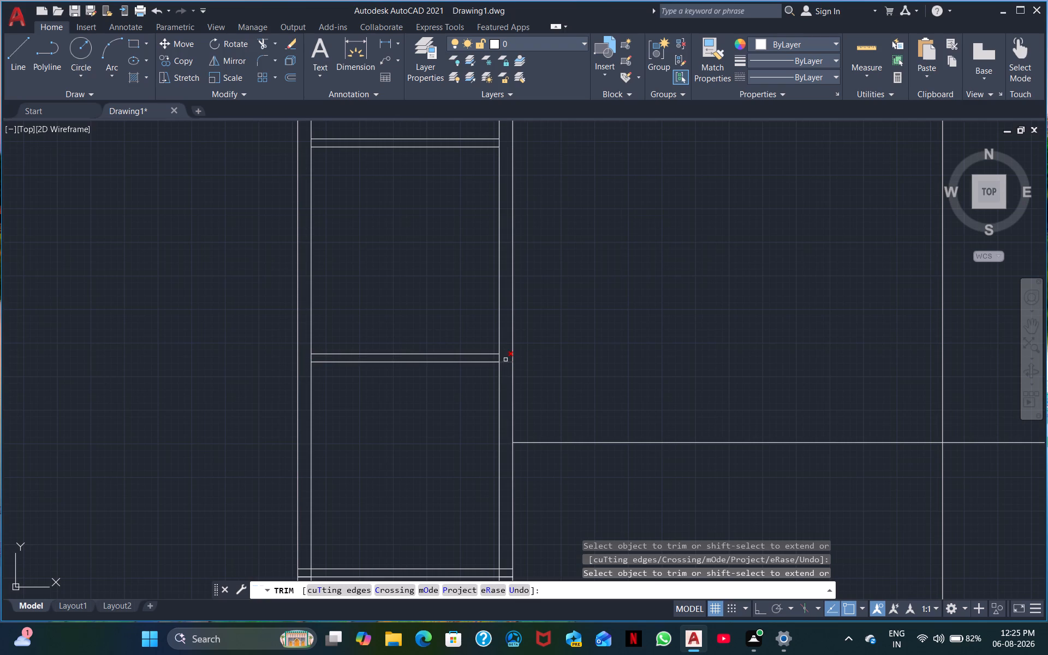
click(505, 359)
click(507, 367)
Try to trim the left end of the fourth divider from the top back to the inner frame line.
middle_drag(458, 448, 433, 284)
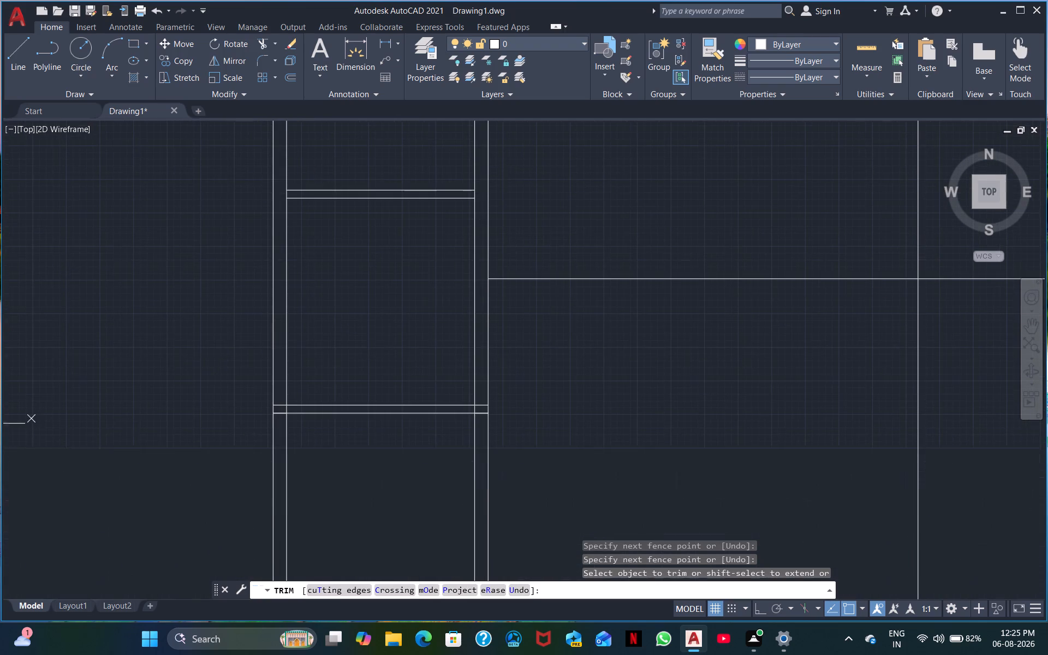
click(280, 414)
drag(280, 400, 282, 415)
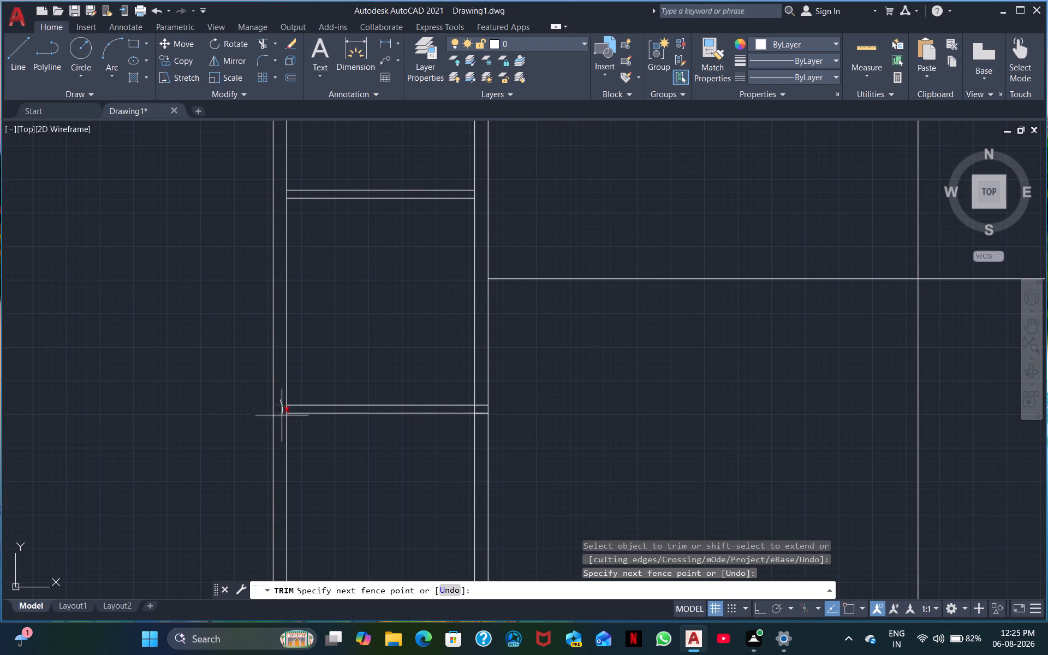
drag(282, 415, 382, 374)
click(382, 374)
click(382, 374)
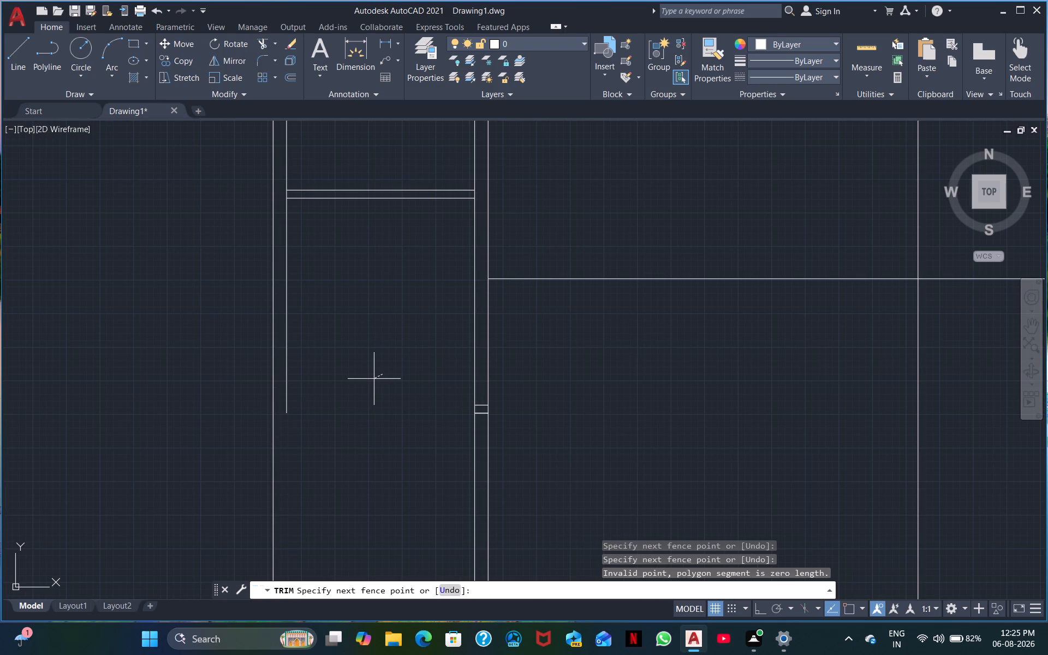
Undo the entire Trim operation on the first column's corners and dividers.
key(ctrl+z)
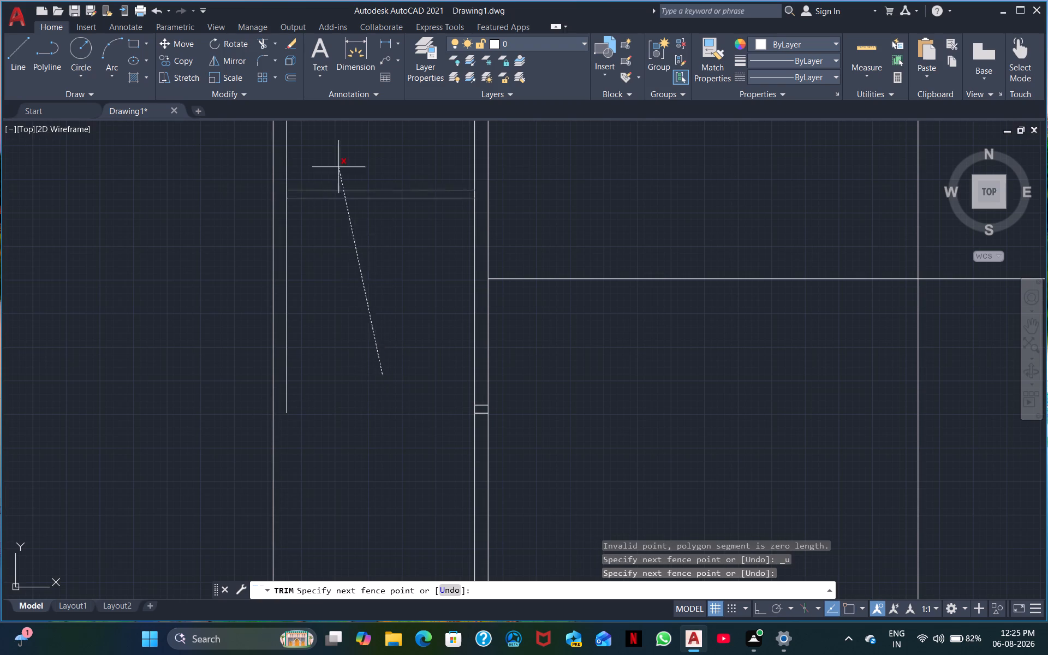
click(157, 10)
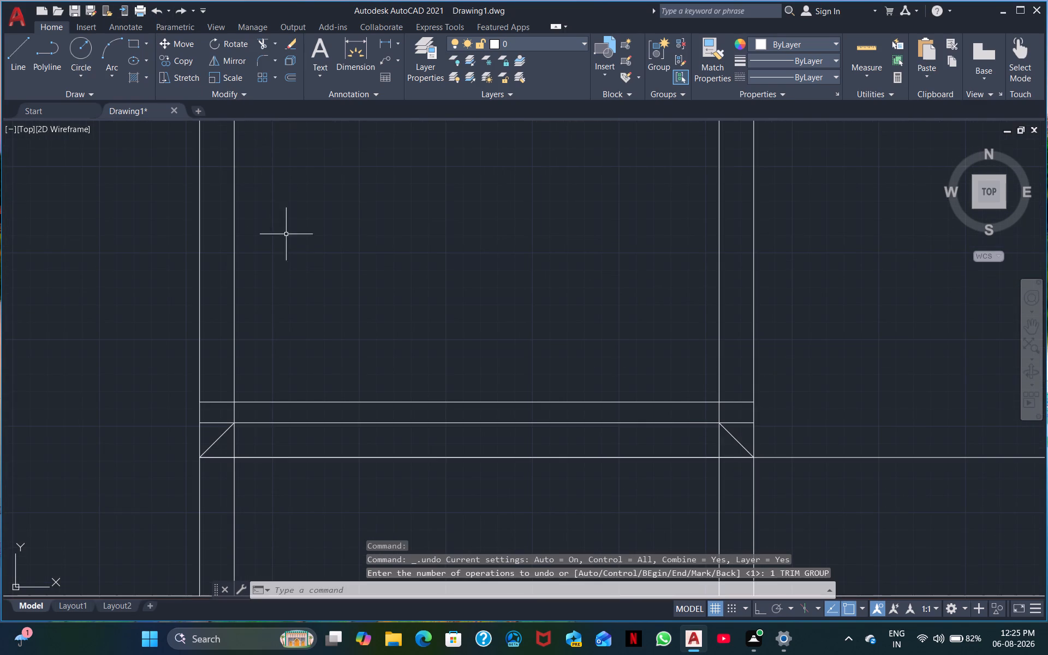
Trim the overlapping horizontal and vertical line ends at both mitred corners of the first column's top rail.
scroll(309, 312, down, 2)
middle_drag(335, 315, 304, 356)
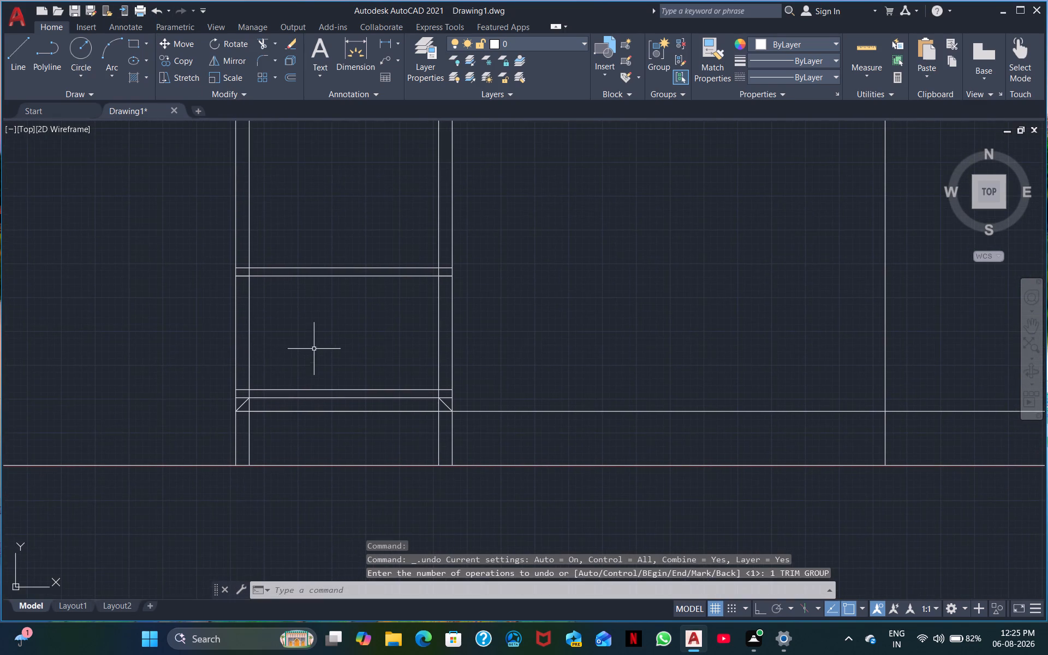
middle_drag(314, 348, 243, 380)
scroll(422, 337, down, 3)
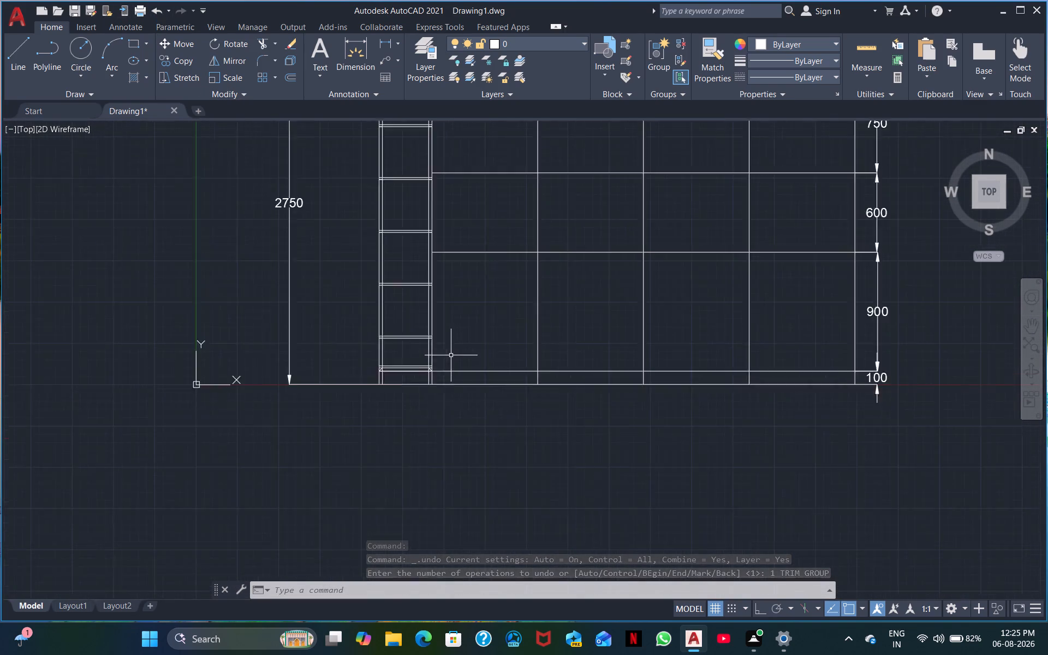
scroll(451, 355, down, 1)
middle_drag(459, 307, 450, 397)
scroll(450, 392, up, 2)
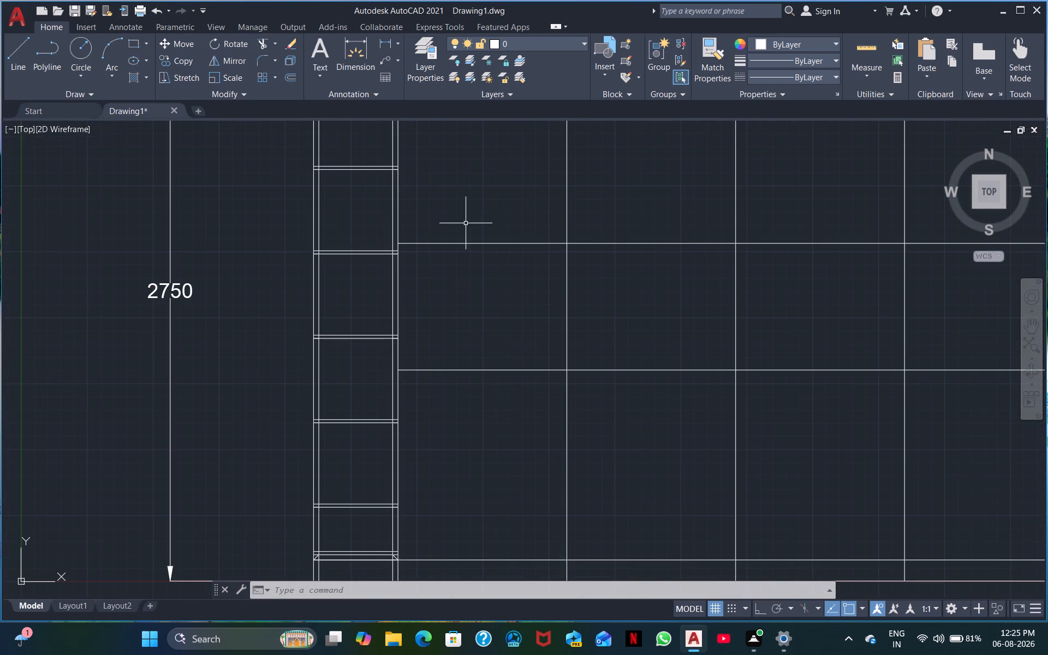
middle_drag(466, 230, 447, 383)
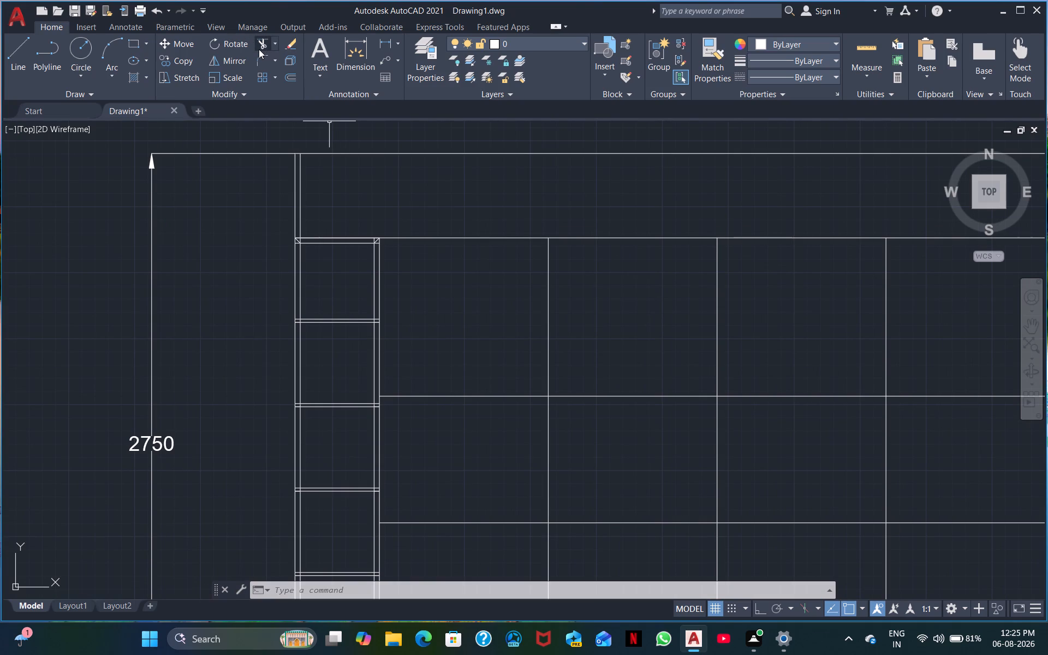
click(259, 49)
middle_drag(407, 275, 419, 240)
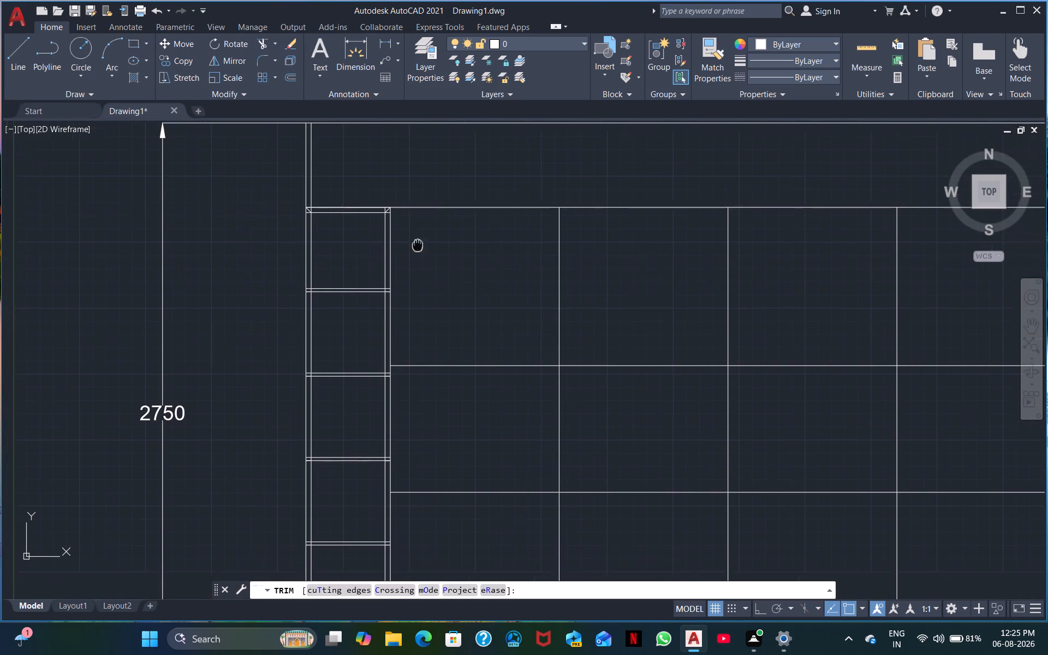
middle_drag(419, 240, 431, 216)
scroll(434, 230, up, 3)
middle_drag(432, 227, 457, 479)
middle_click(455, 432)
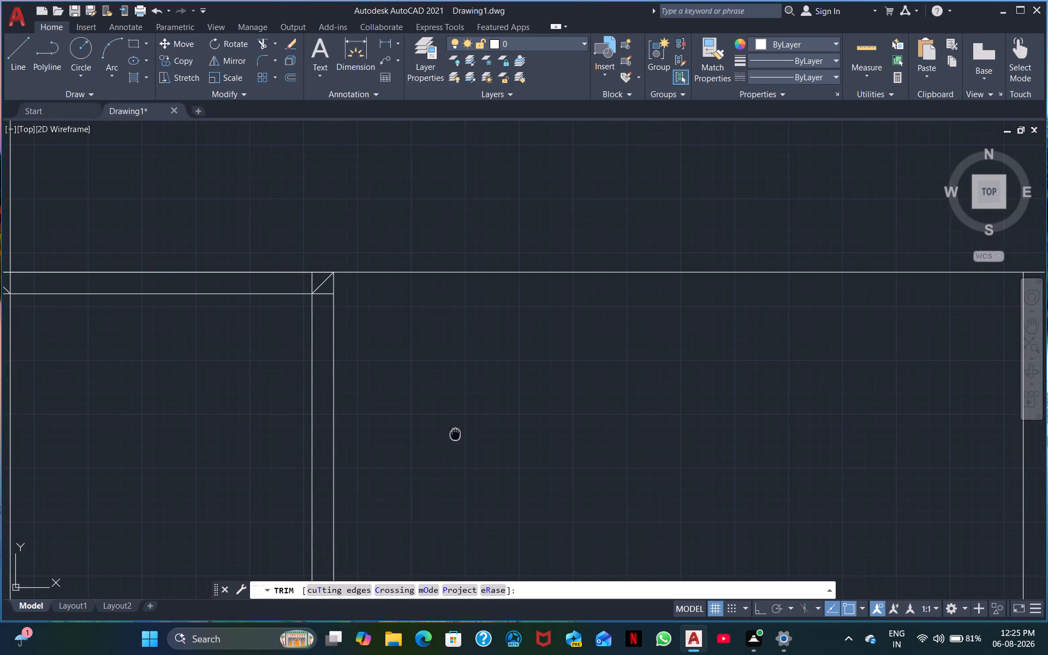
click(325, 296)
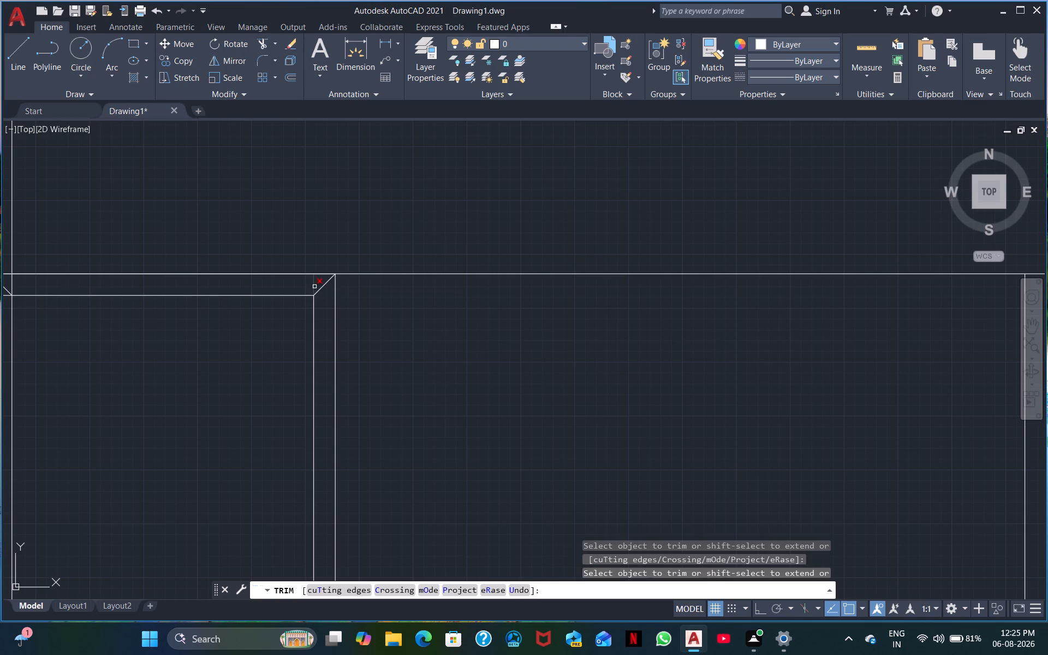
click(314, 284)
middle_drag(246, 356, 535, 360)
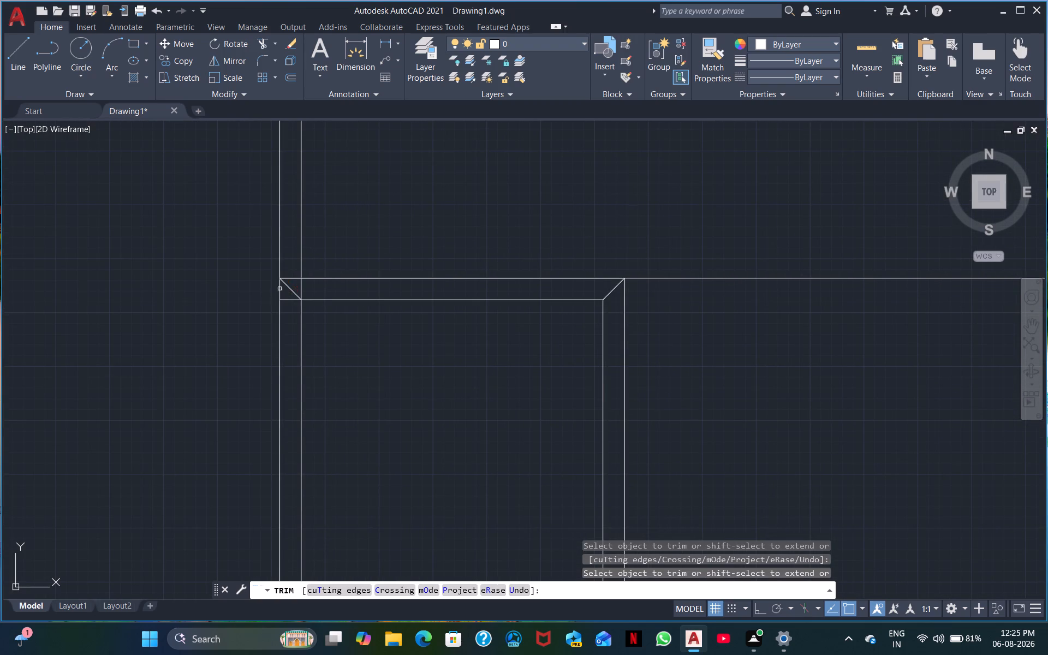
click(302, 284)
click(289, 300)
Trim both ends of the first divider from the top back to the first column's inner frame lines.
middle_drag(341, 349, 358, 221)
middle_drag(396, 326, 380, 236)
scroll(396, 326, up, 1)
scroll(381, 299, down, 1)
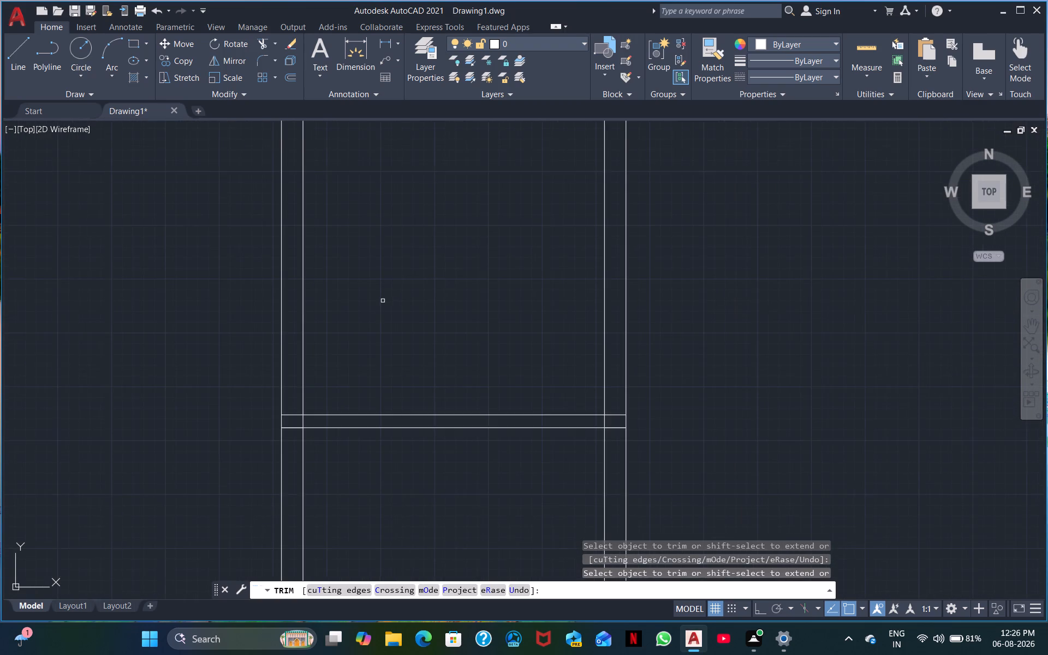
scroll(388, 305, down, 1)
middle_drag(389, 305, 406, 225)
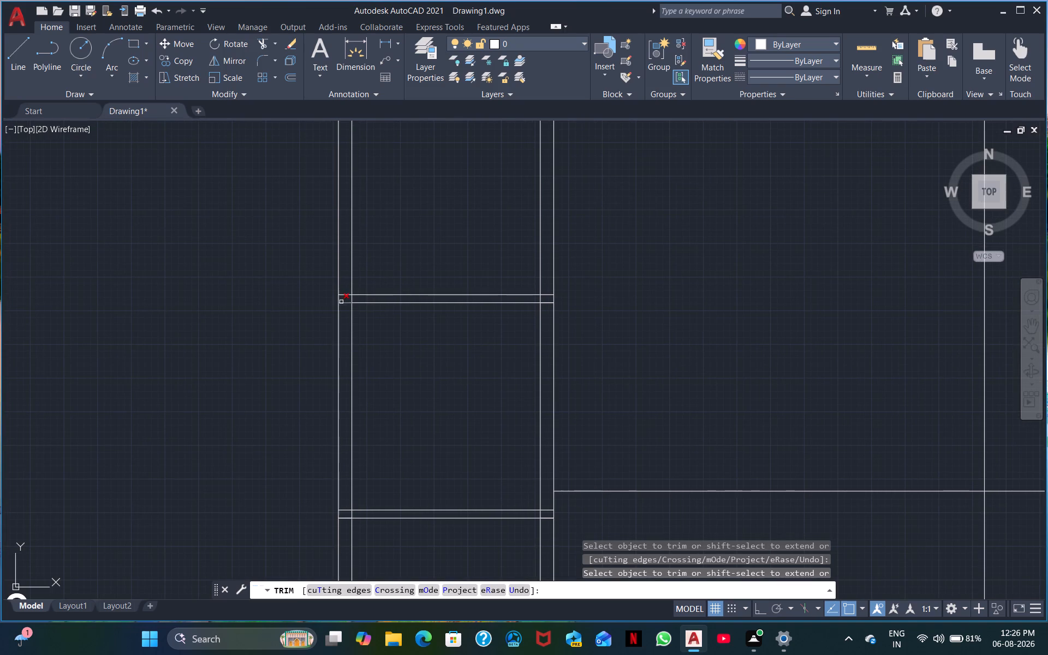
click(345, 303)
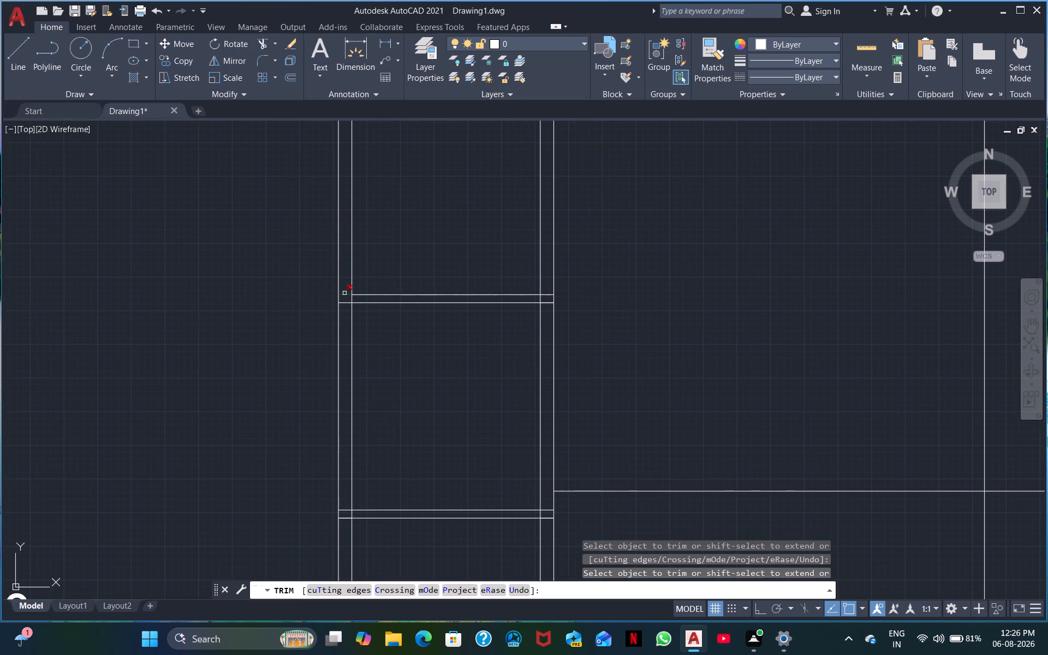
click(344, 293)
click(343, 303)
click(549, 295)
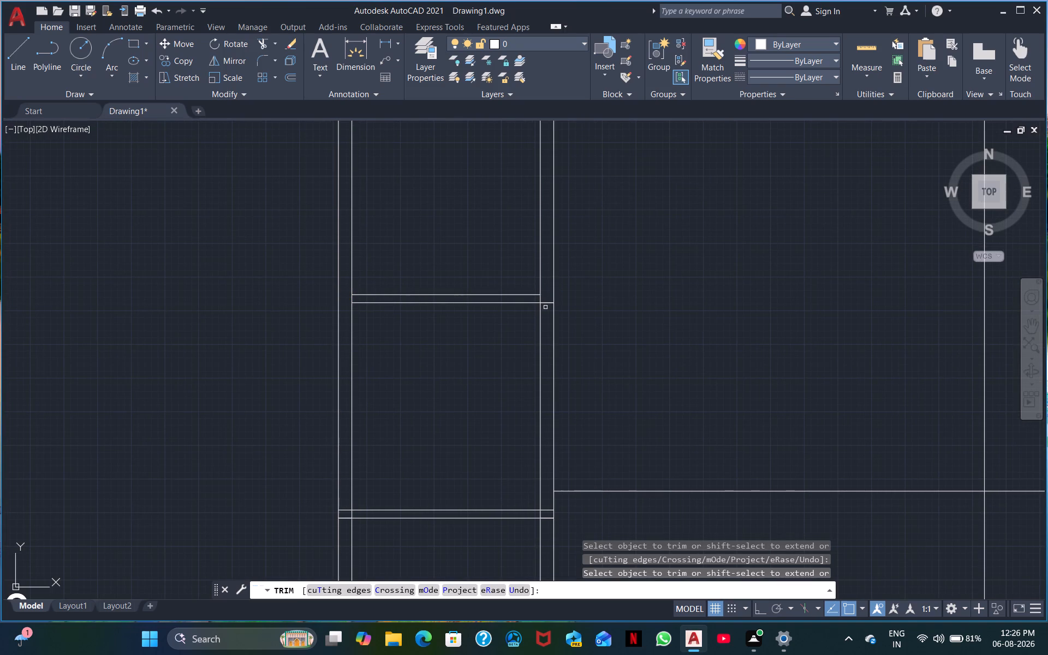
click(546, 304)
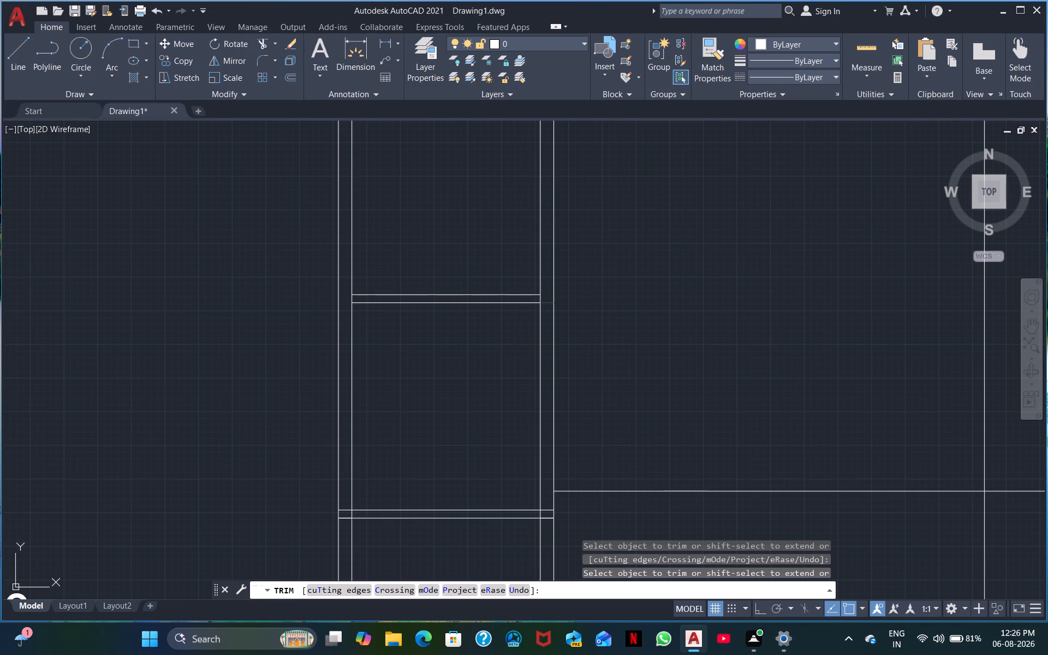
click(547, 302)
Trim both ends of the second divider from the top back to the first column's inner frame lines.
middle_drag(436, 413, 398, 282)
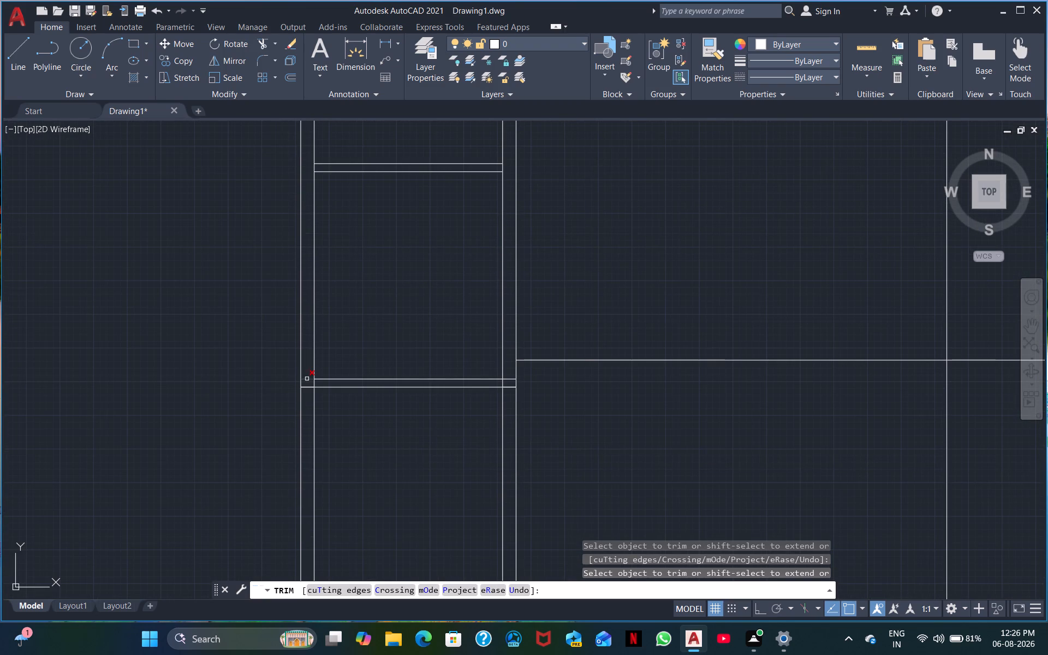
click(307, 379)
click(307, 387)
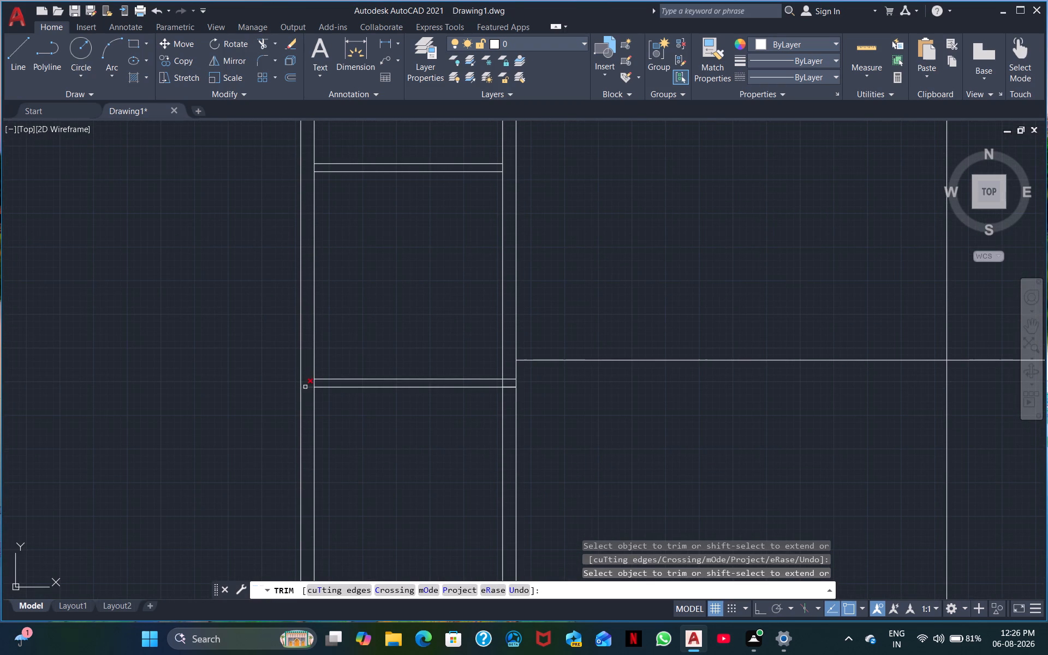
click(305, 387)
middle_drag(405, 439, 391, 348)
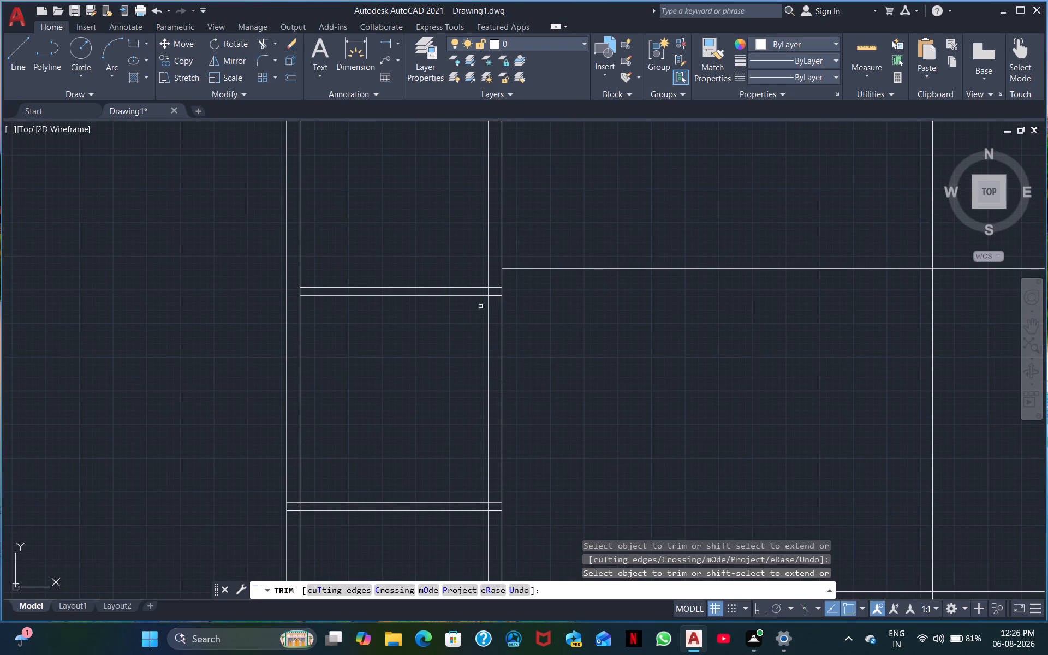
click(497, 295)
drag(497, 273, 493, 304)
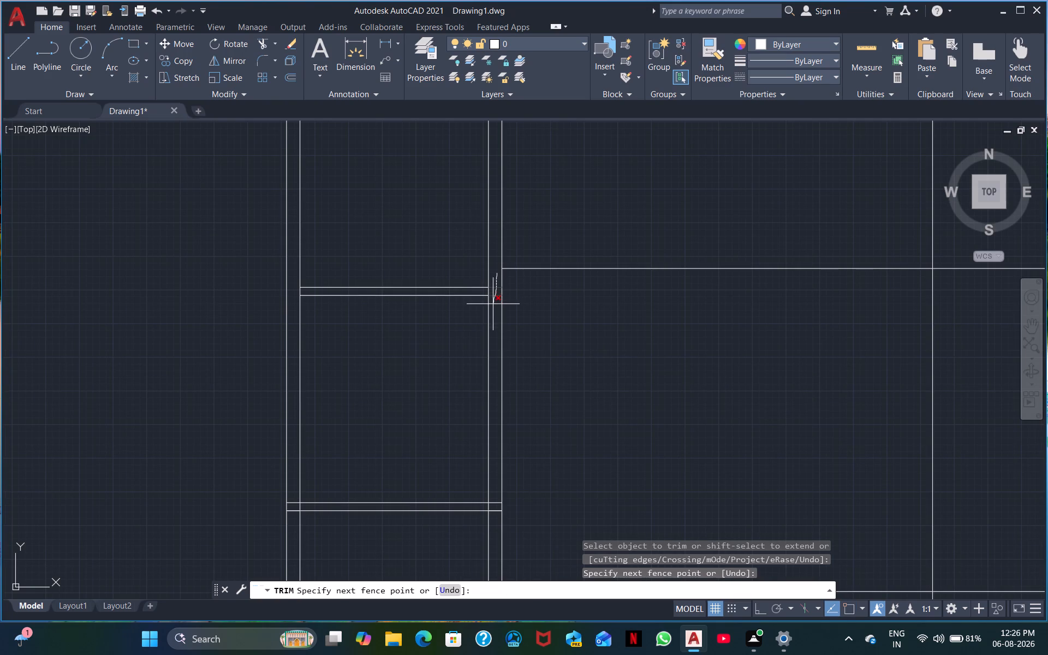
drag(493, 304, 493, 305)
Trim both ends of the third divider from the top back to the first column's inner frame lines.
middle_drag(369, 425, 364, 297)
scroll(355, 352, up, 1)
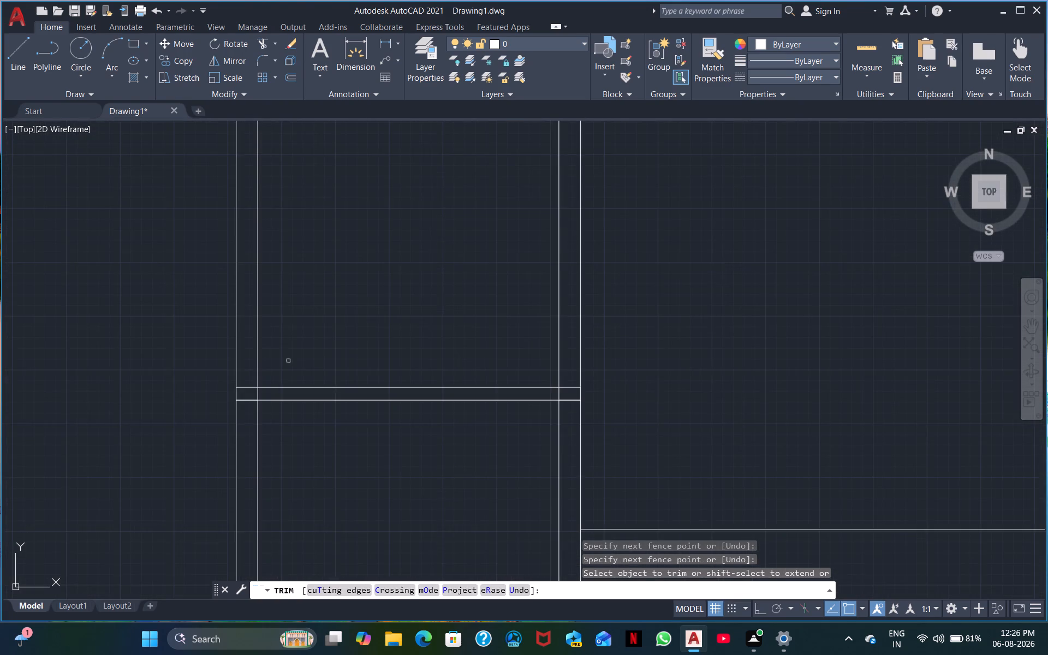
middle_drag(288, 361, 427, 311)
drag(386, 325, 387, 336)
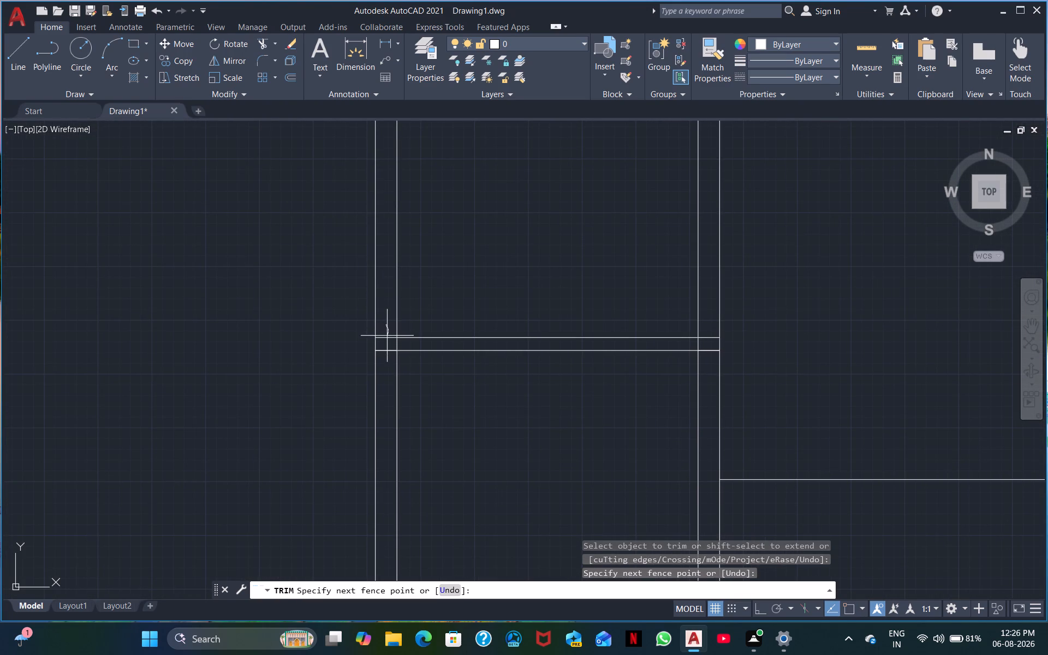
drag(387, 336, 378, 370)
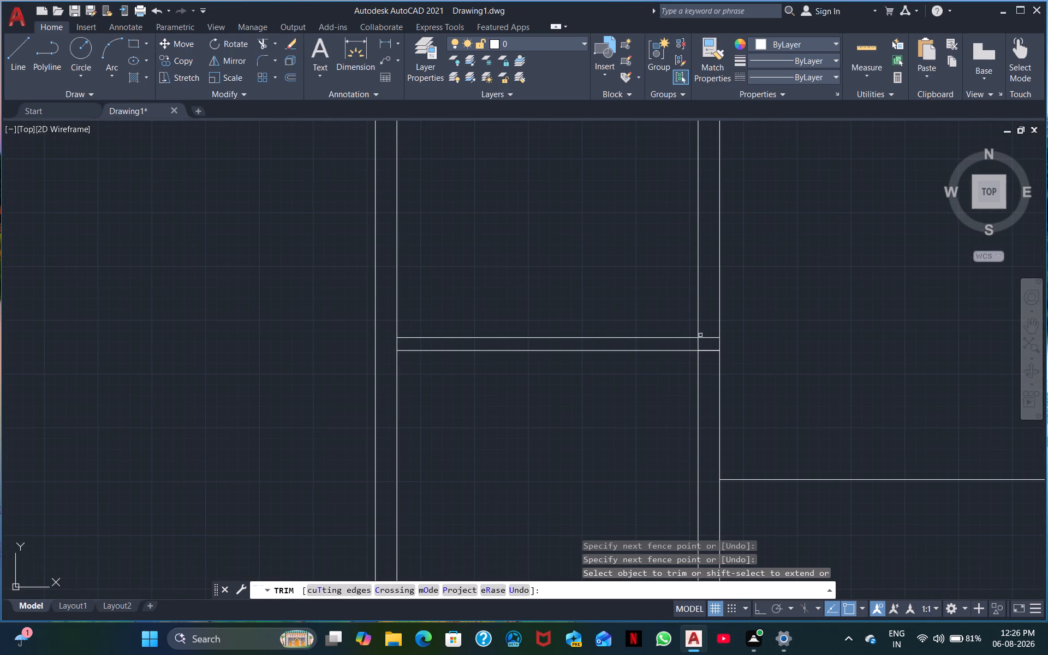
drag(707, 320, 704, 360)
Trim both ends of the fourth divider from the top back to the first column's inner frame lines.
middle_drag(460, 497, 504, 326)
middle_drag(499, 421, 494, 306)
scroll(498, 324, up, 1)
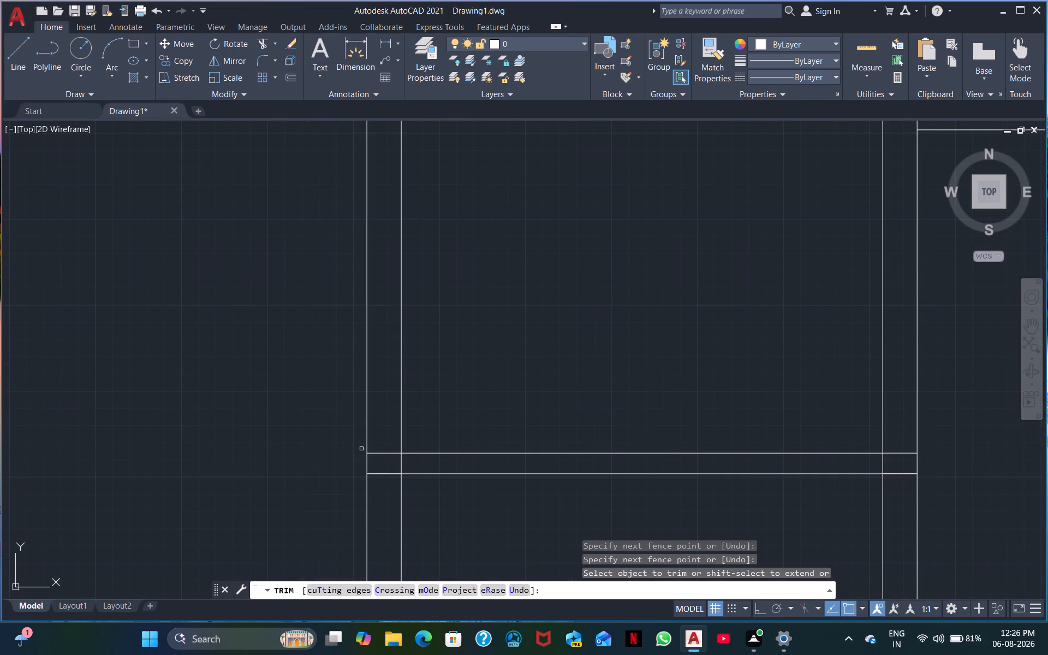
drag(380, 431, 388, 485)
middle_drag(663, 509, 458, 383)
drag(691, 303, 688, 331)
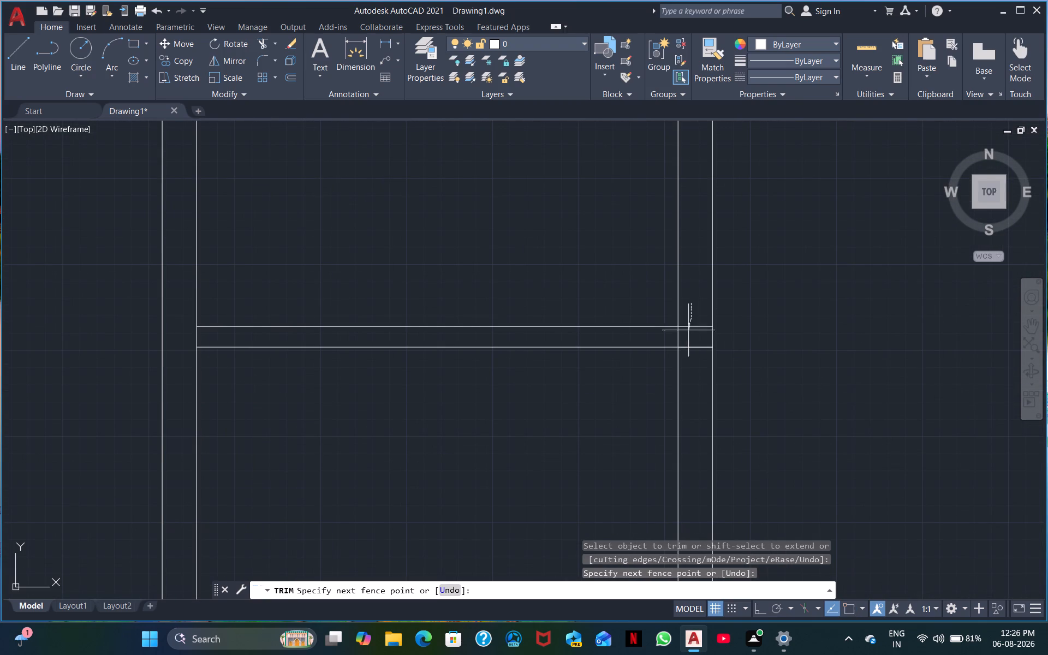
drag(688, 331, 689, 350)
Trim both ends of the fifth divider from the top back to the first column's inner frame lines.
middle_drag(400, 448, 438, 263)
scroll(421, 314, down, 2)
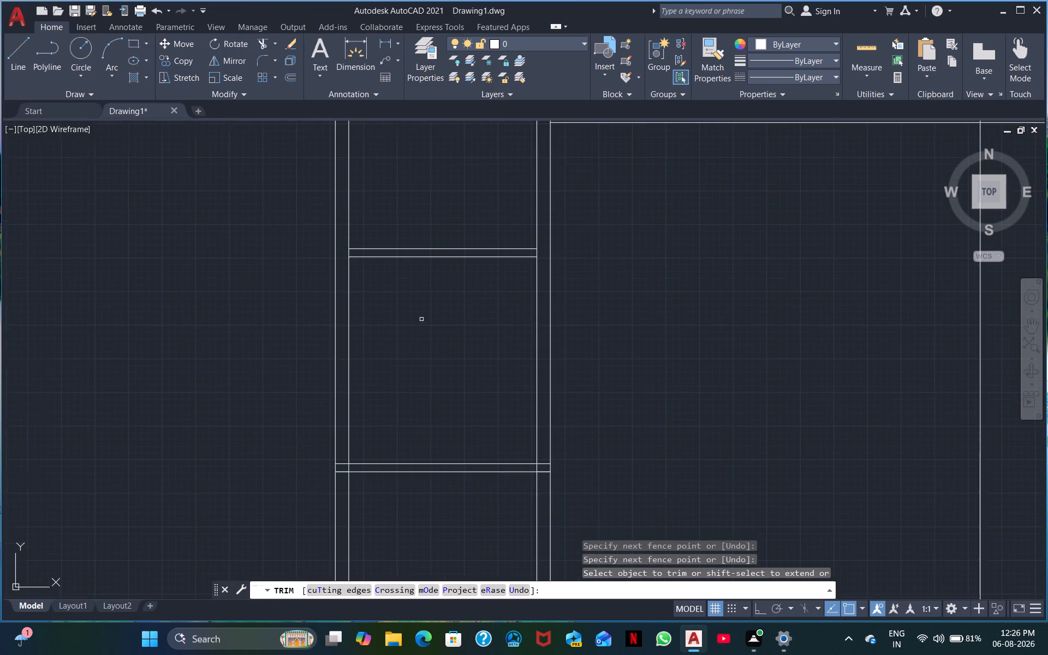
middle_drag(412, 335, 448, 212)
middle_drag(463, 313, 479, 236)
scroll(423, 308, up, 1)
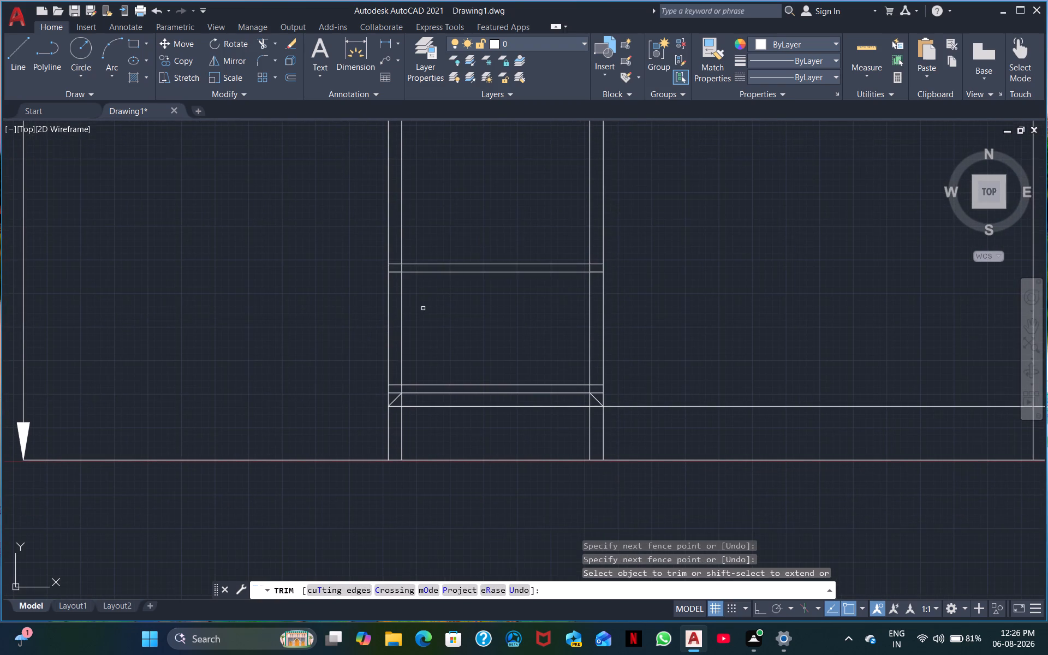
middle_drag(425, 311, 450, 358)
drag(401, 273, 400, 293)
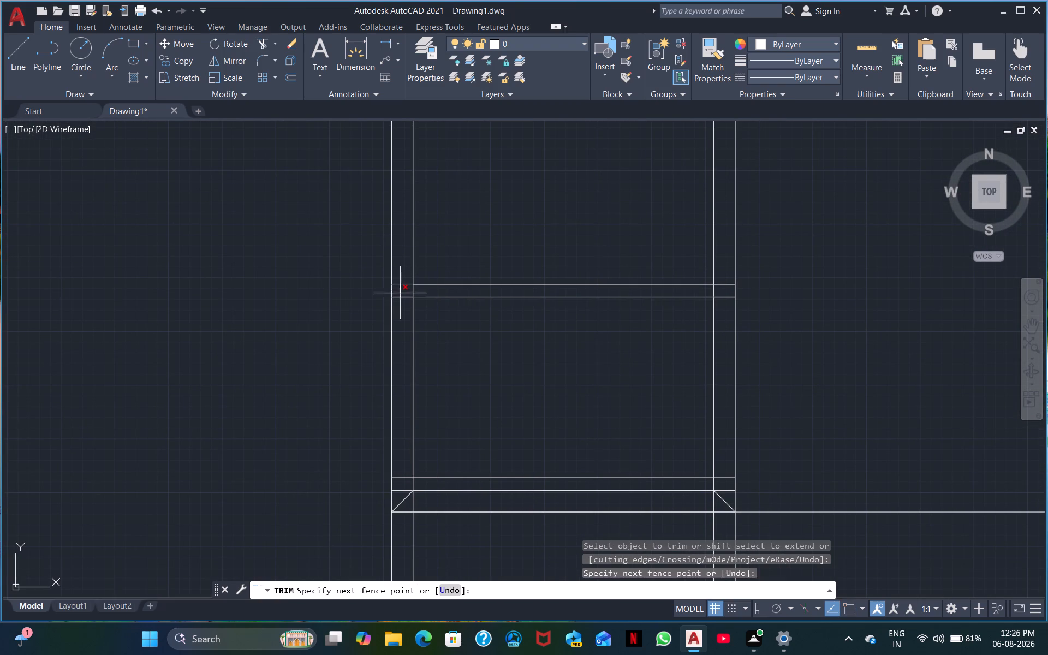
drag(400, 293, 398, 308)
middle_drag(493, 369, 422, 381)
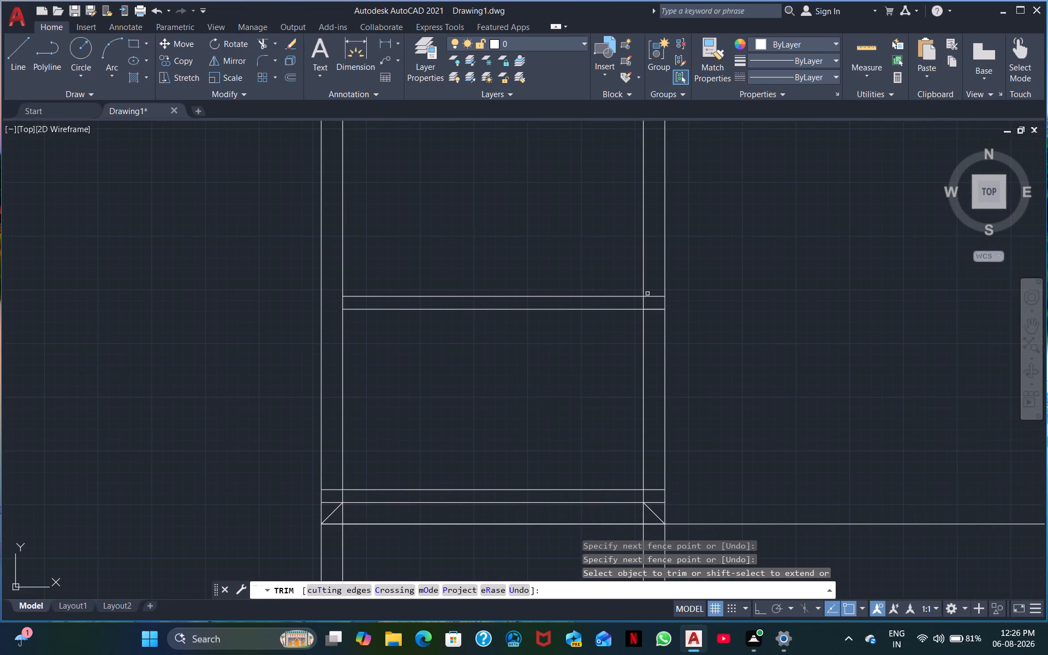
drag(655, 278, 658, 323)
Trim the two horizontal line ends and the inner vertical segment overlapping the first column's bottom-left mitred corner.
middle_drag(574, 405, 550, 287)
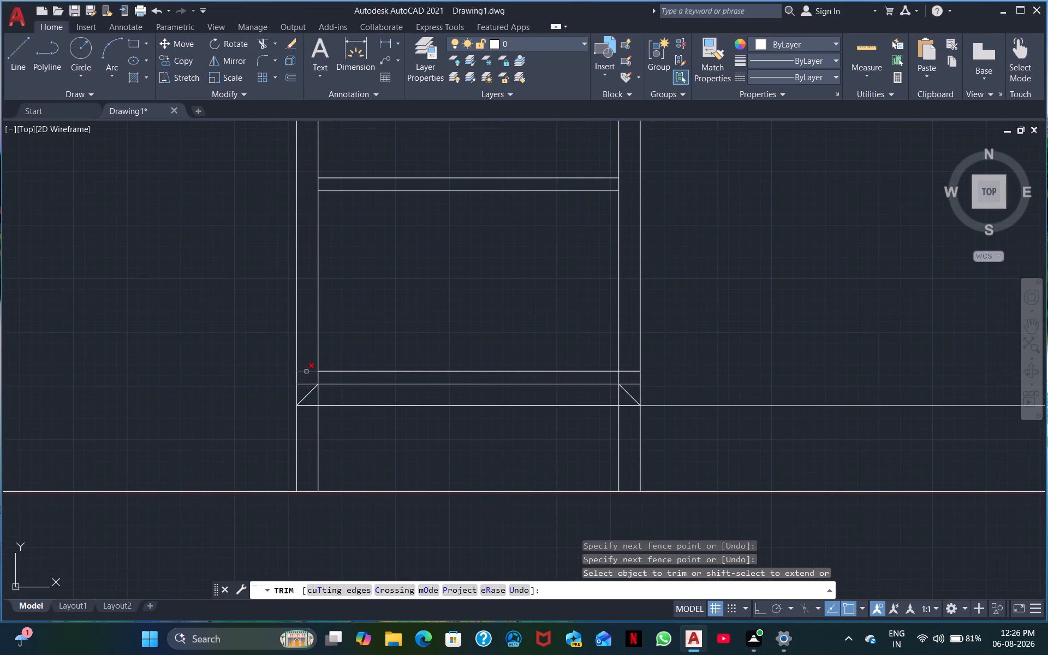
double_click(306, 372)
click(306, 384)
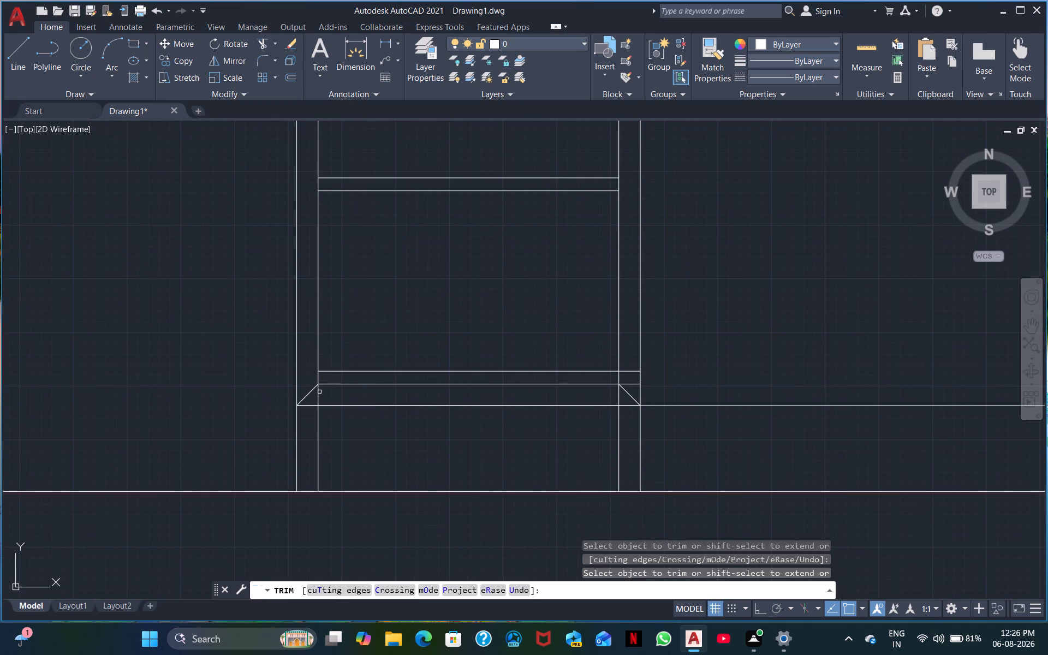
click(317, 393)
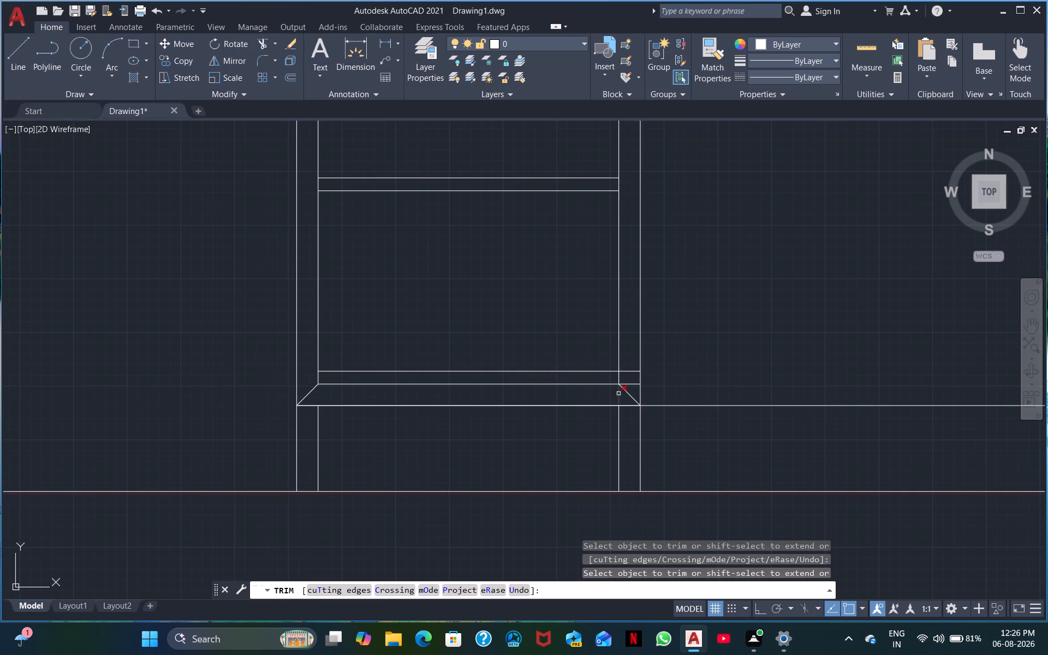
Trim the inner vertical segment and the two horizontal line ends overlapping the first column's bottom-right mitred corner.
click(617, 398)
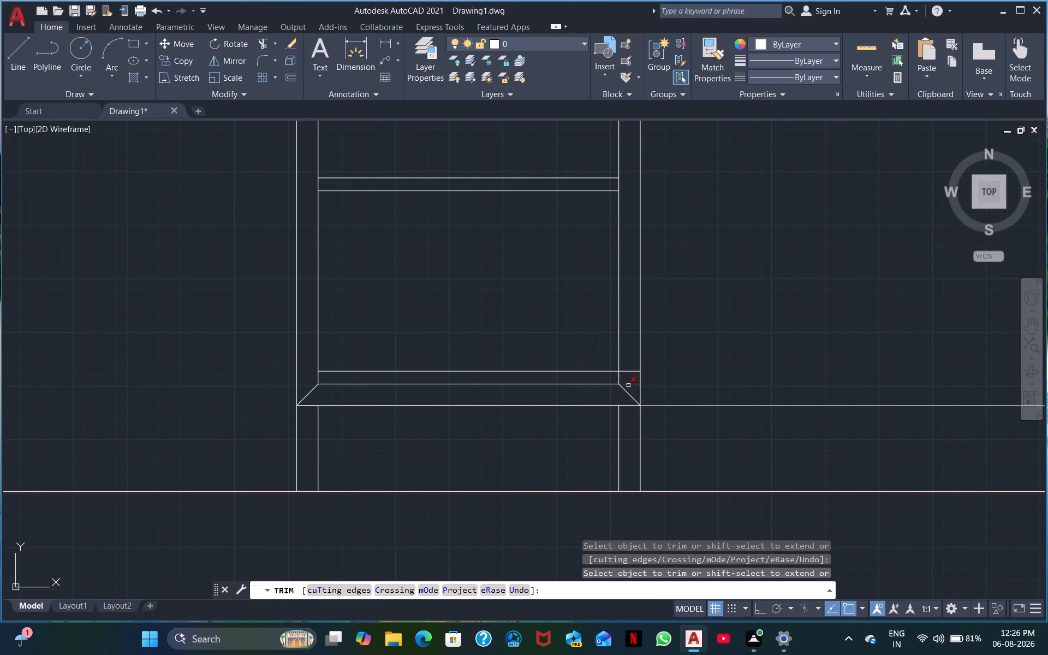
double_click(628, 385)
click(626, 372)
key(Escape)
Examine the trimmed first column and the rest of the kitchen grid.
middle_drag(699, 315, 696, 382)
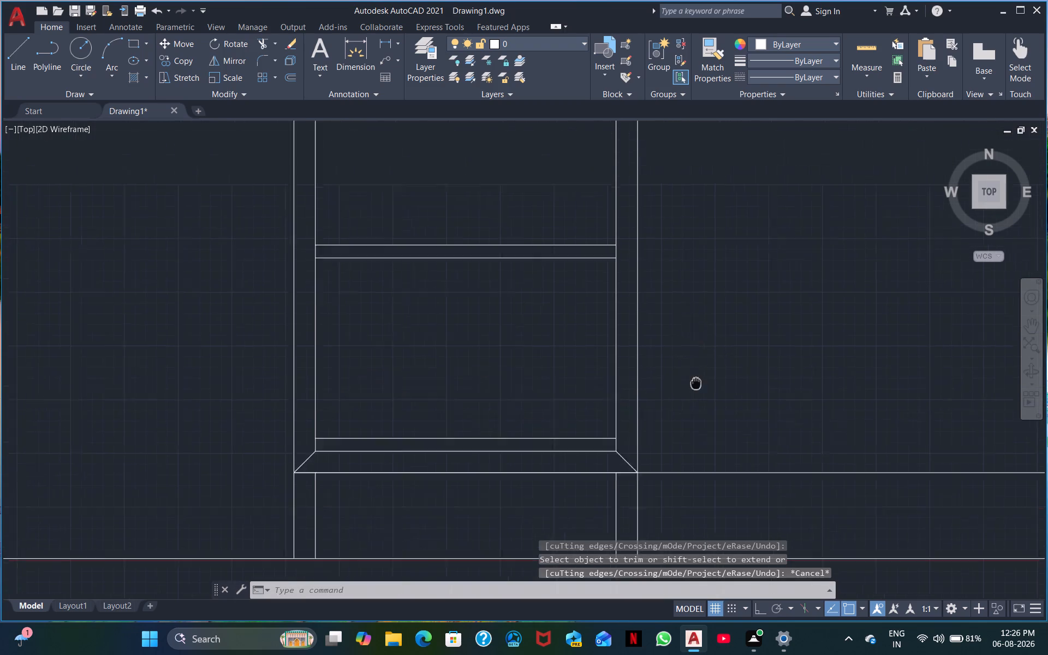
middle_drag(696, 382, 678, 452)
scroll(657, 428, down, 2)
middle_drag(690, 378, 433, 409)
scroll(503, 384, down, 2)
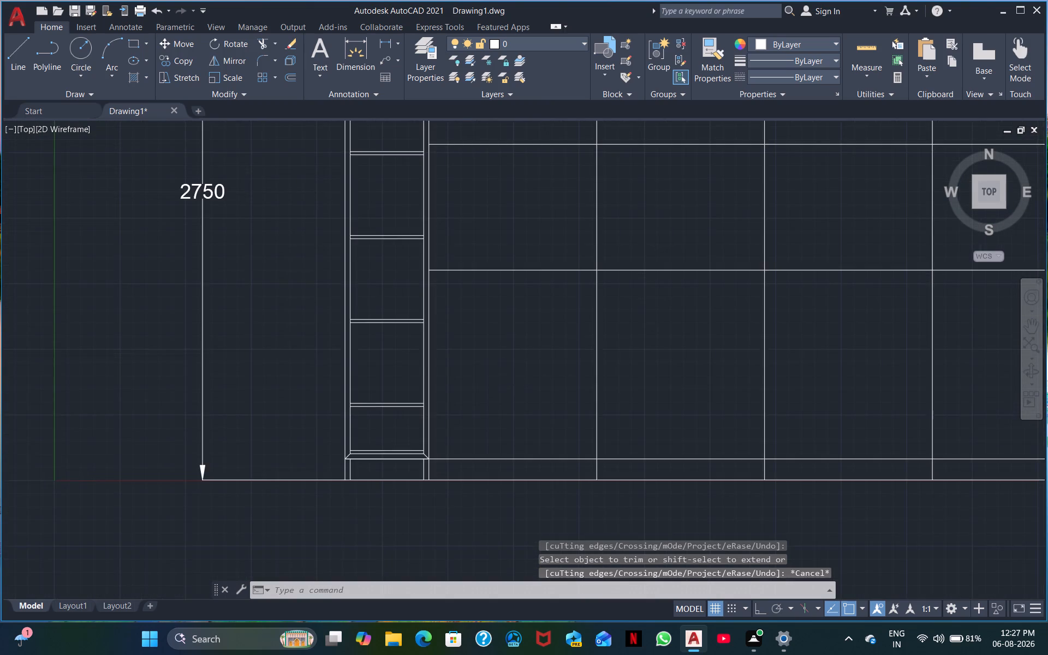
scroll(523, 381, up, 1)
middle_drag(523, 381, 282, 437)
scroll(282, 437, down, 1)
middle_drag(300, 420, 293, 478)
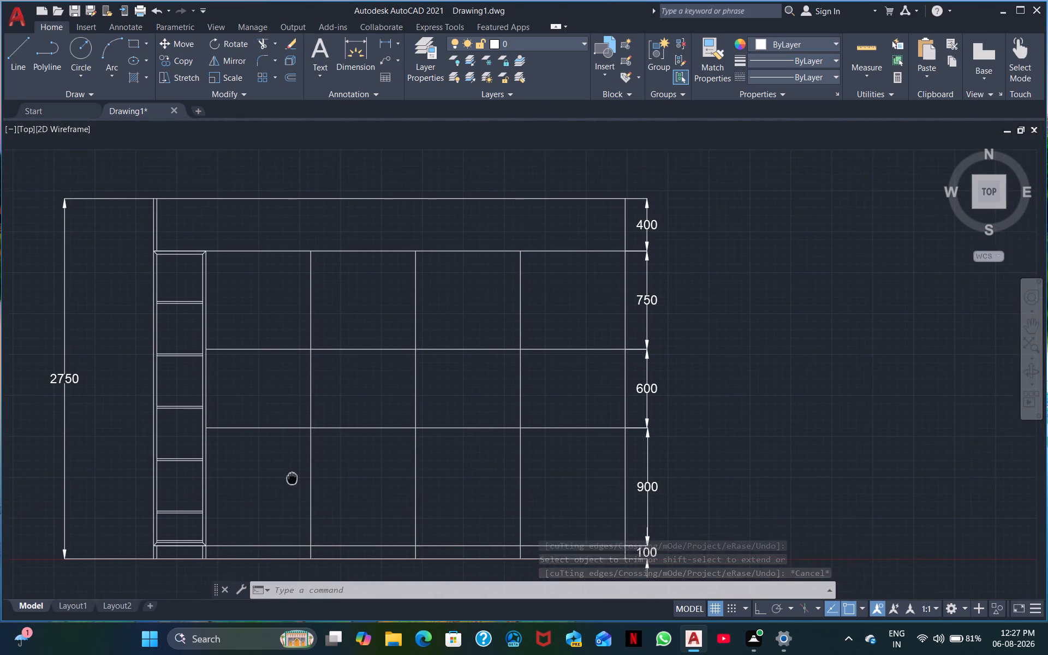
middle_drag(293, 478, 294, 479)
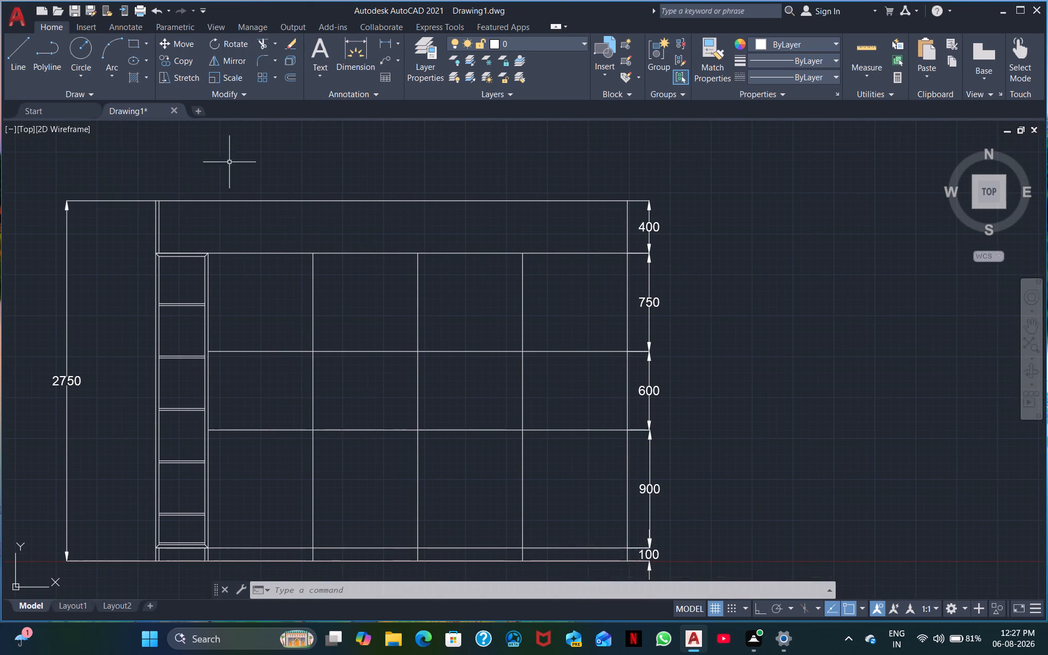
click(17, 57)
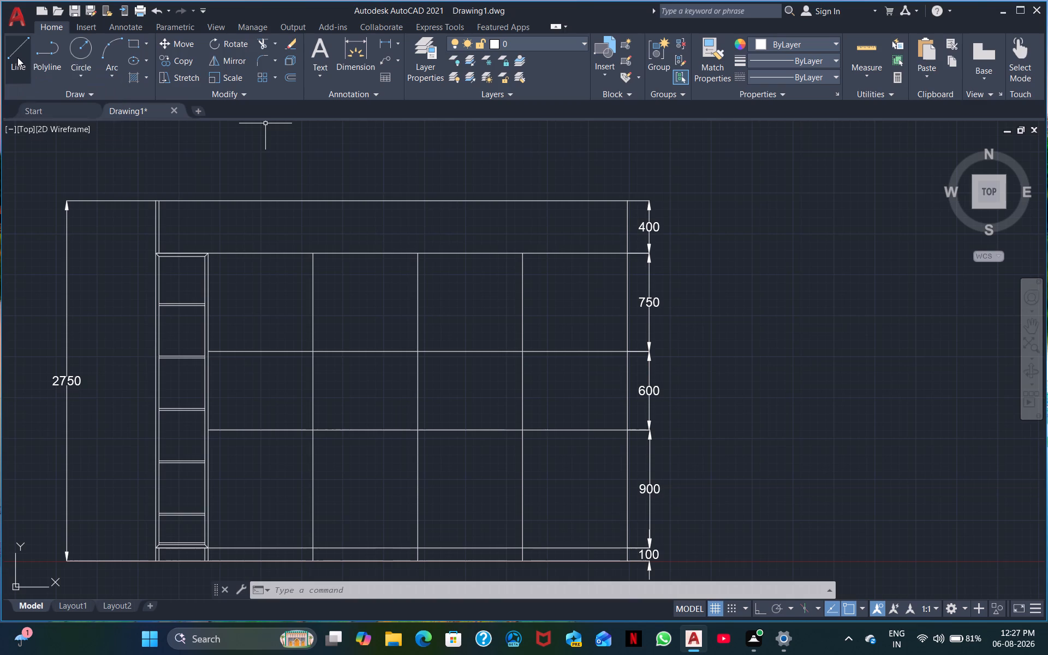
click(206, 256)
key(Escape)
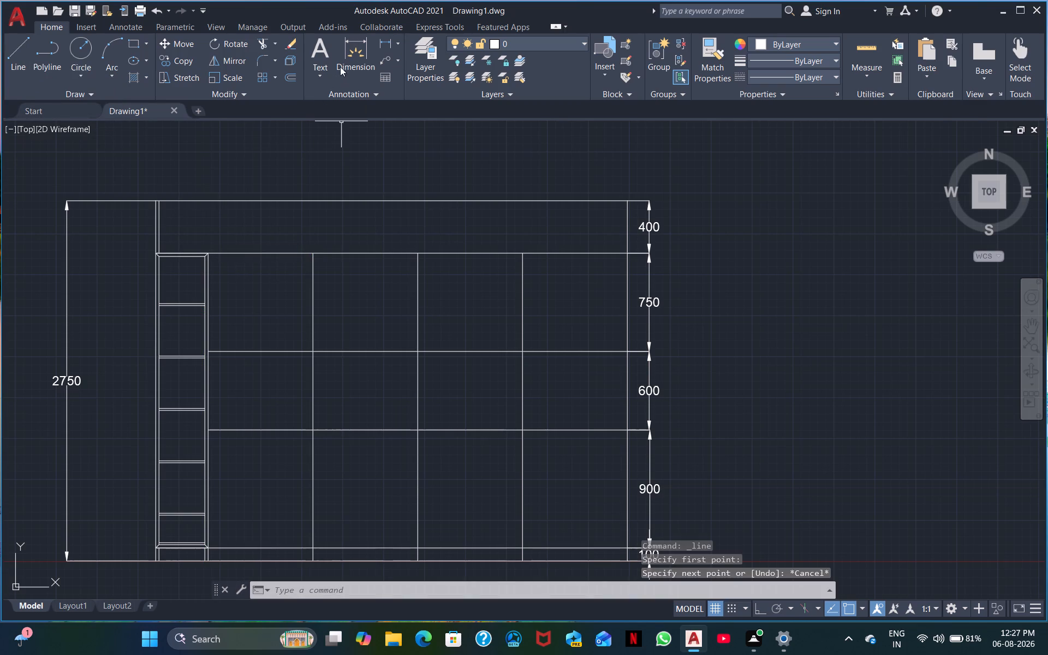
Add linear dimensions for the widths of the three columns following the framed first column, aligned in one row above the grid.
click(383, 48)
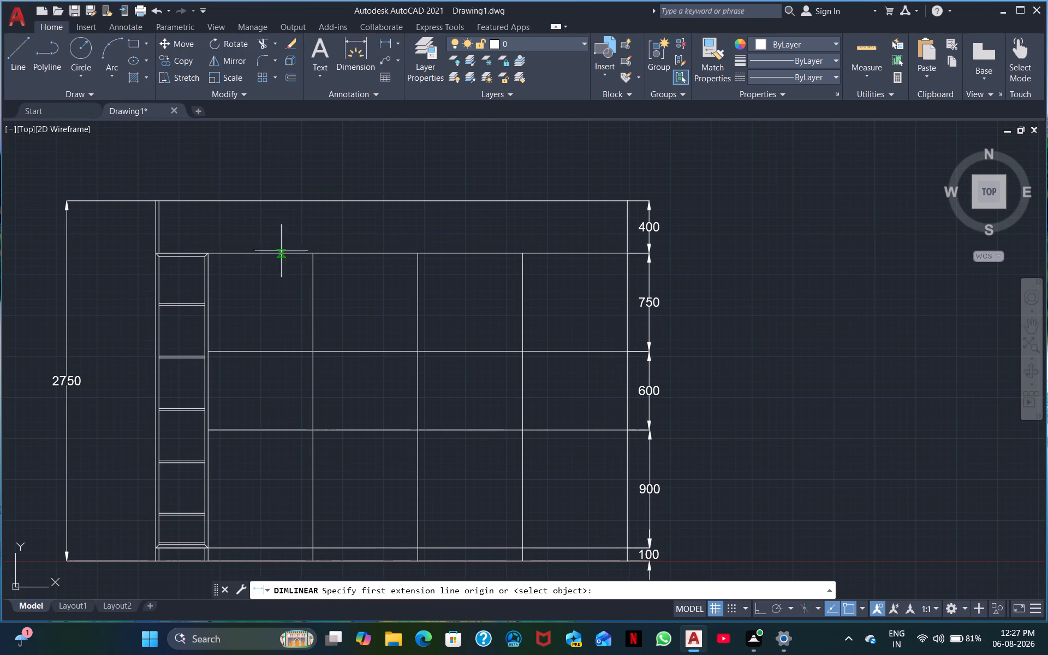
click(209, 248)
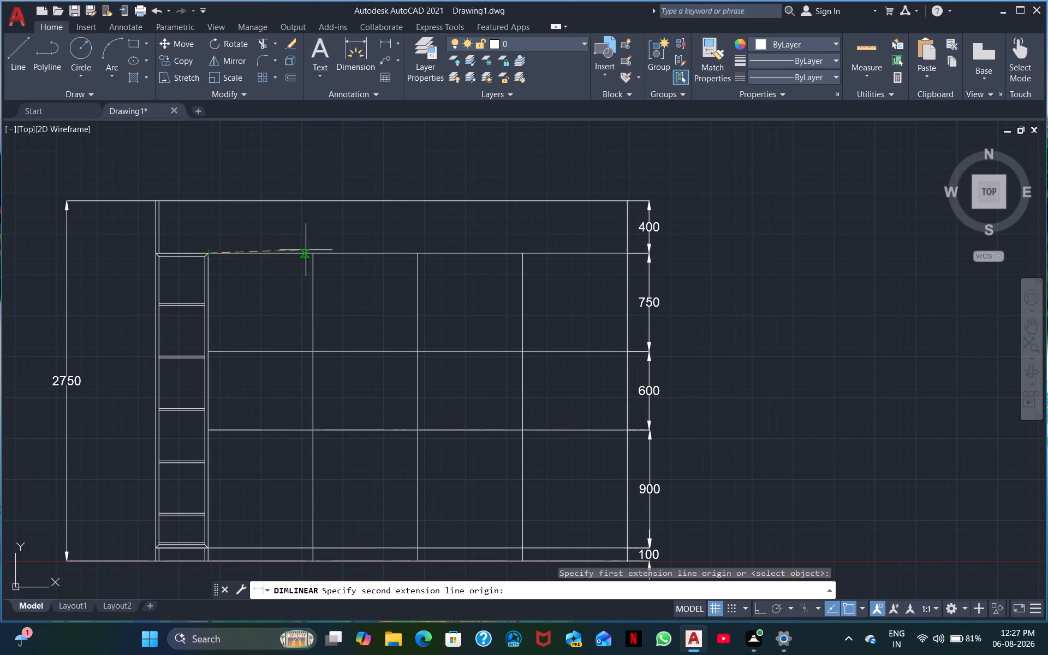
click(311, 251)
click(278, 150)
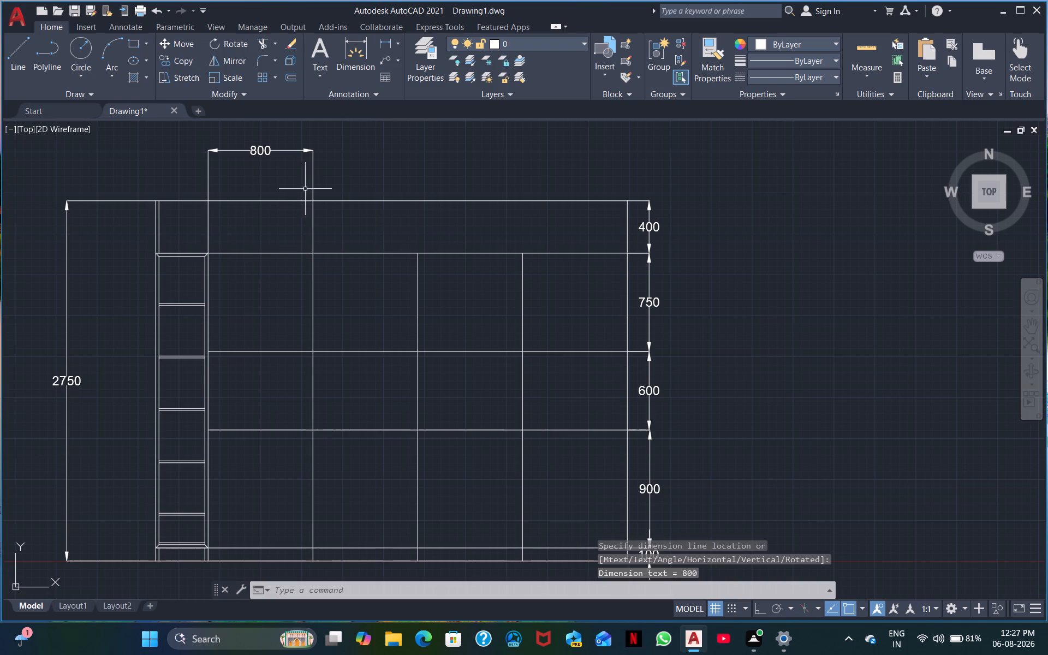
key(space)
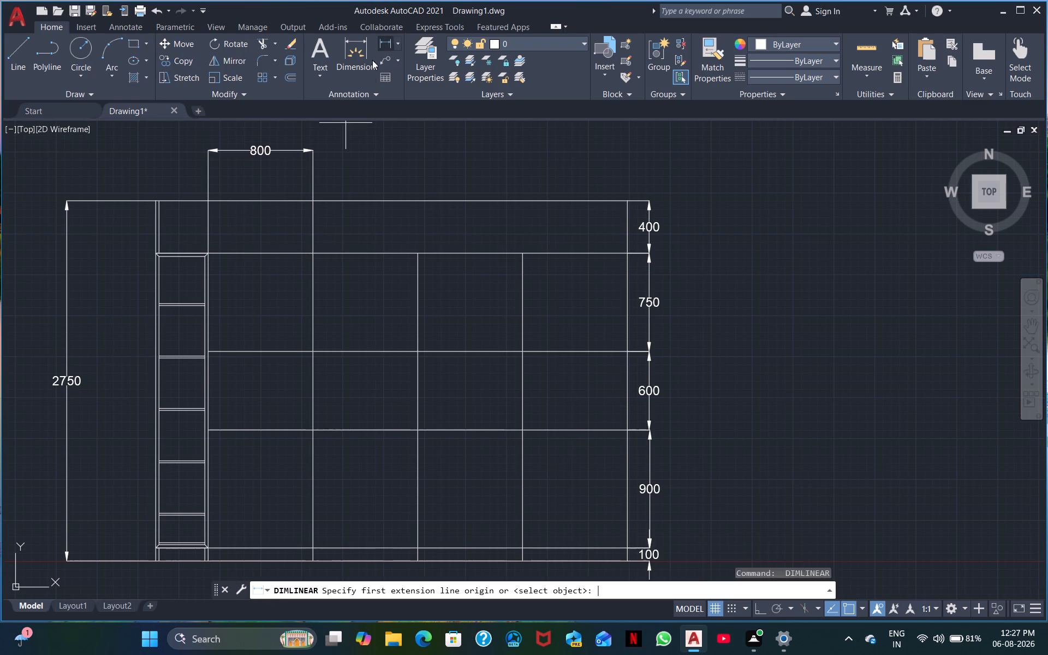
click(314, 251)
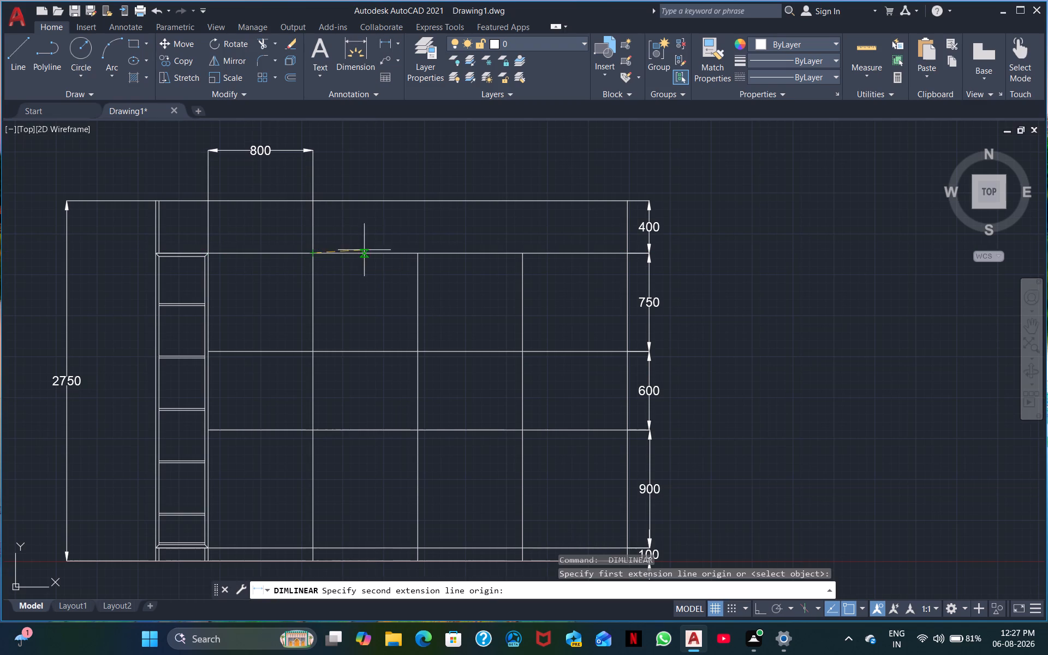
click(416, 253)
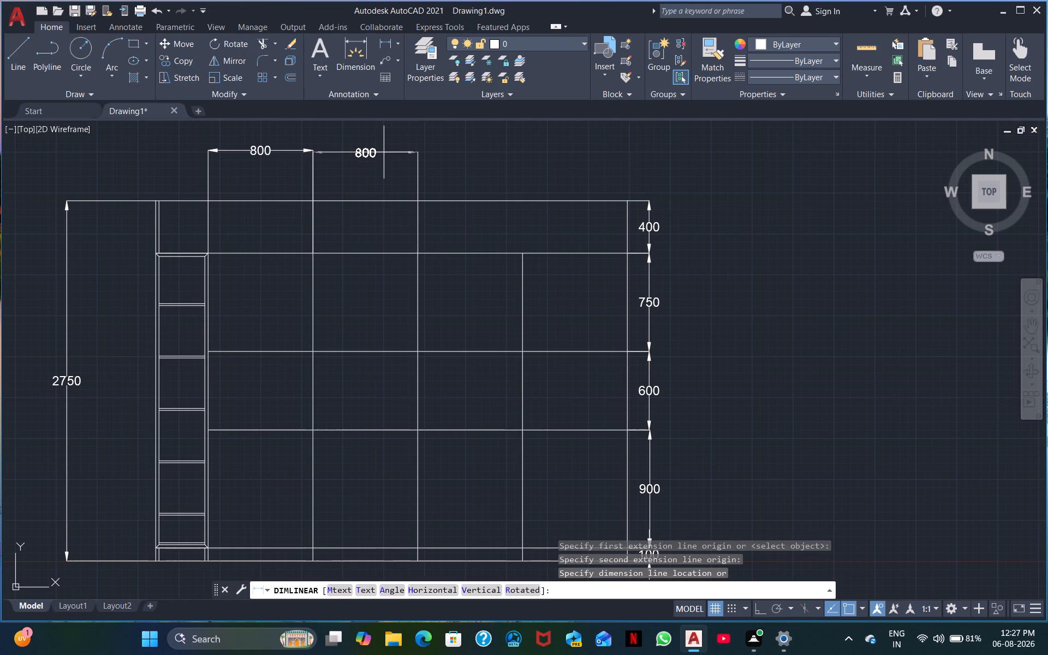
click(384, 150)
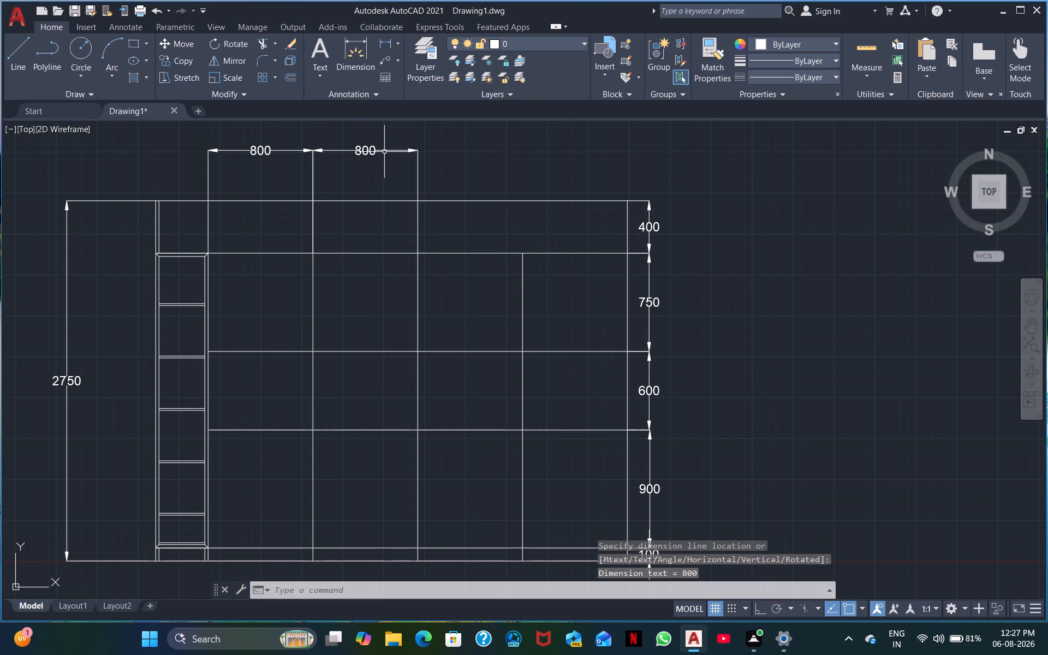
key(space)
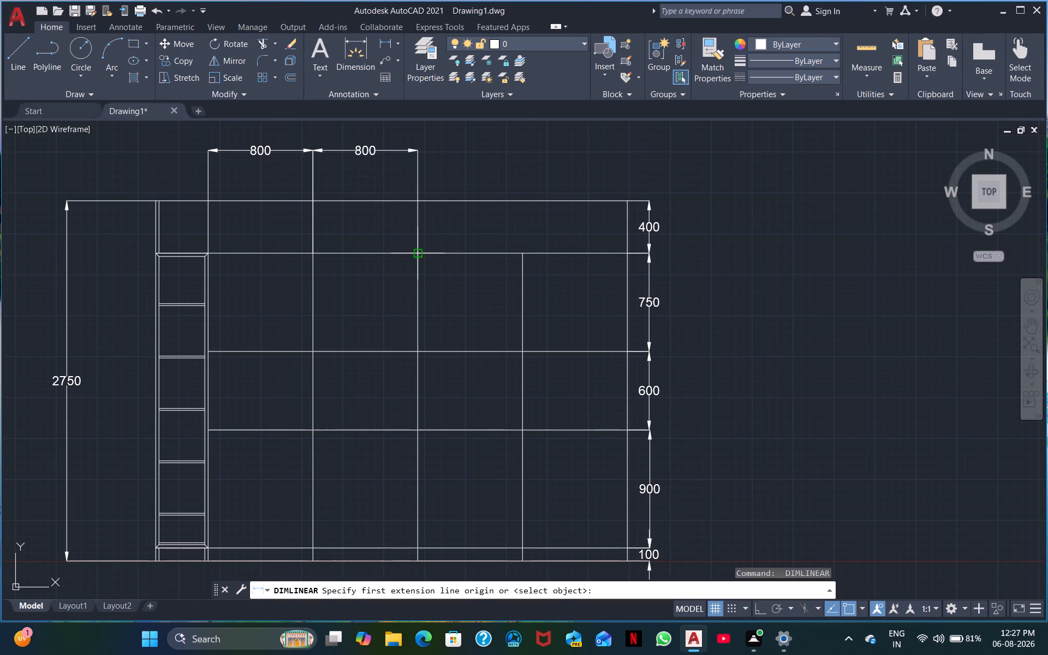
click(417, 253)
click(522, 252)
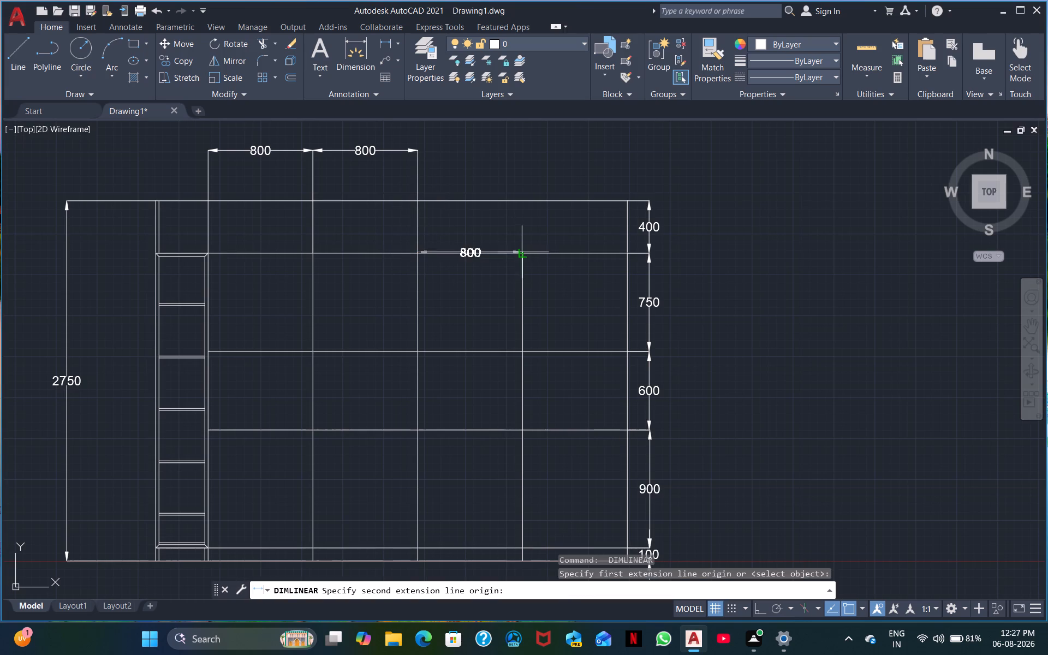
click(510, 150)
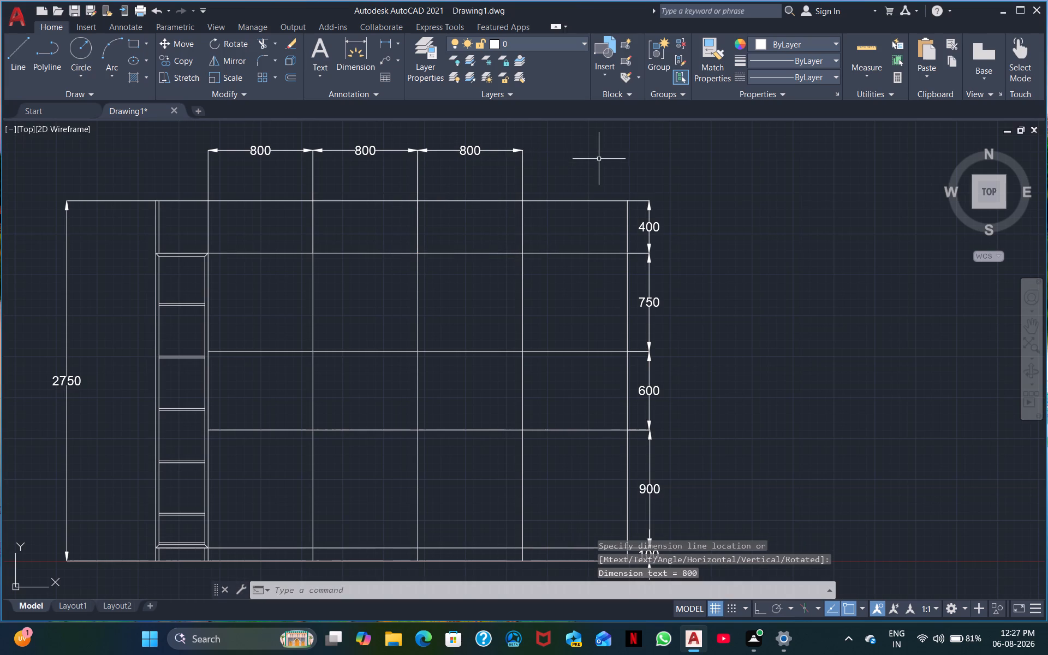
key(Escape)
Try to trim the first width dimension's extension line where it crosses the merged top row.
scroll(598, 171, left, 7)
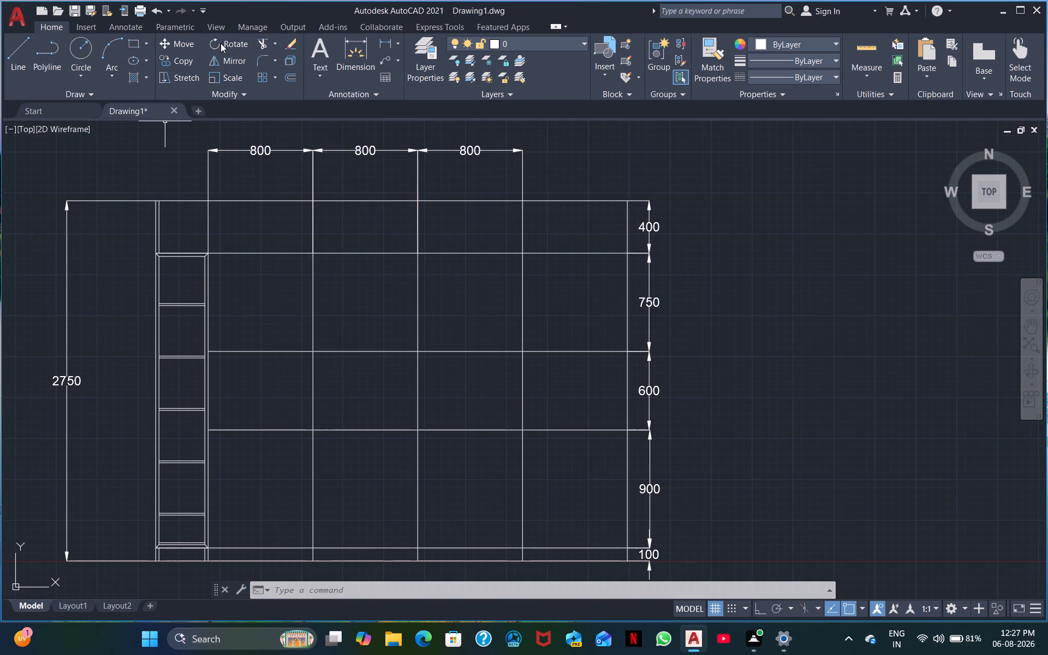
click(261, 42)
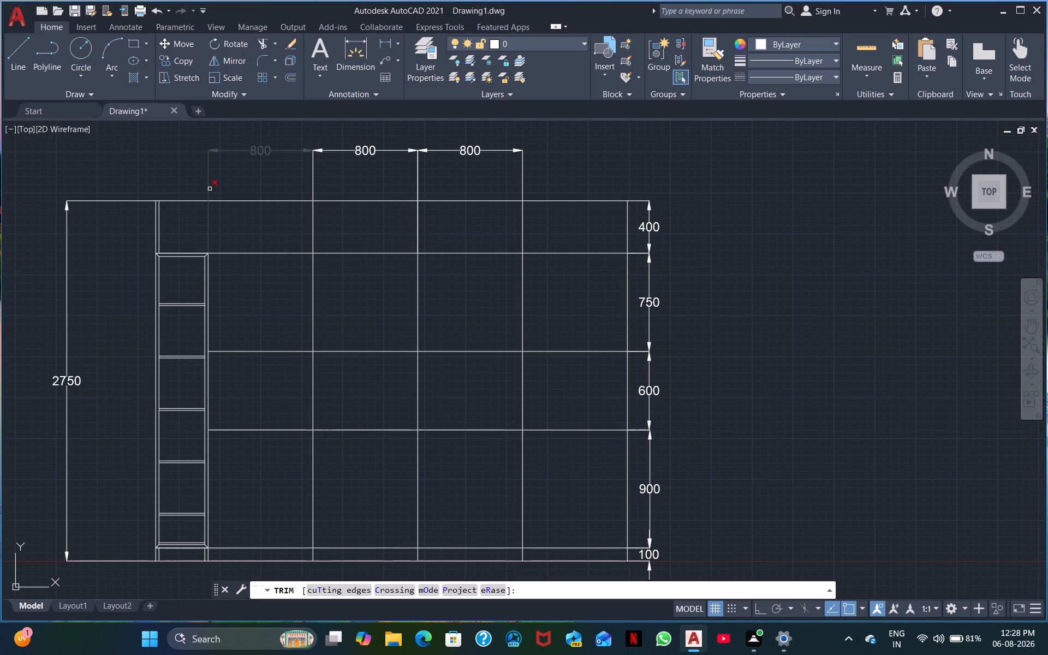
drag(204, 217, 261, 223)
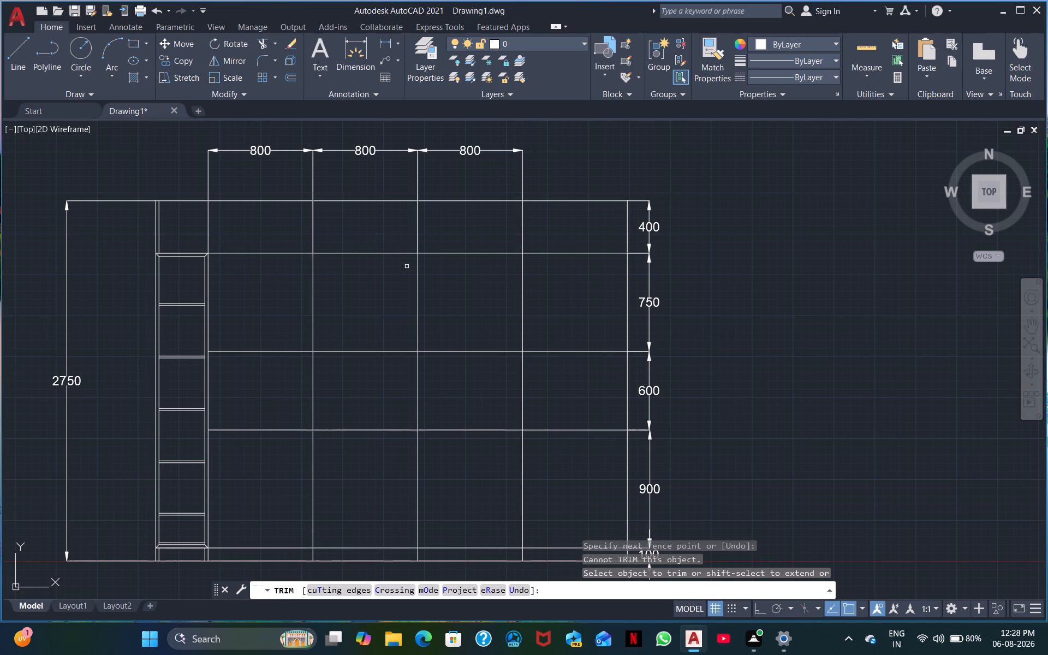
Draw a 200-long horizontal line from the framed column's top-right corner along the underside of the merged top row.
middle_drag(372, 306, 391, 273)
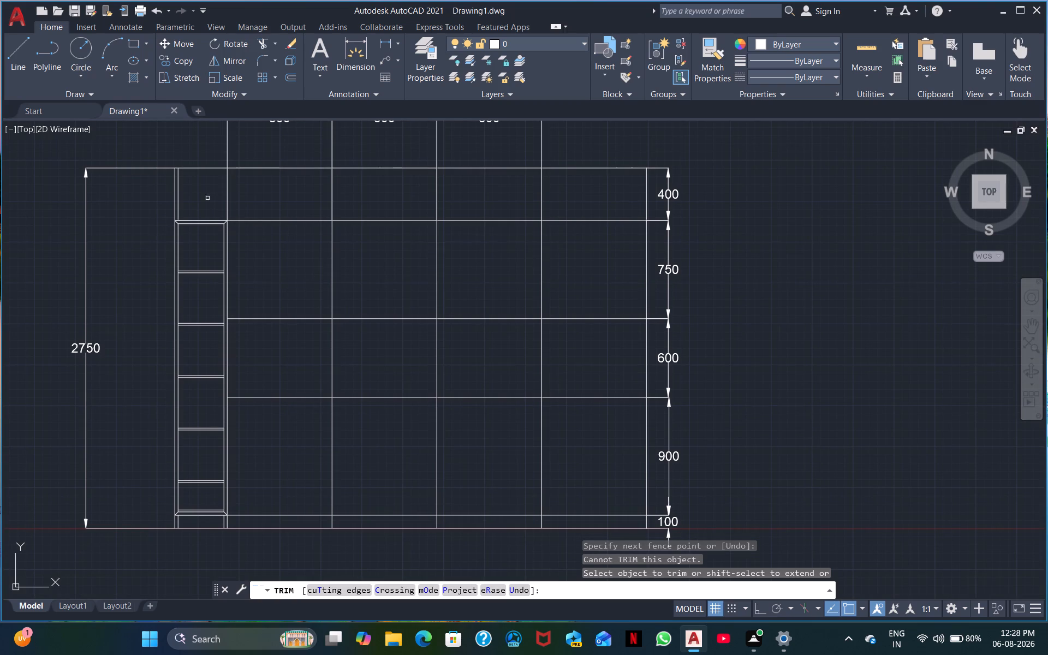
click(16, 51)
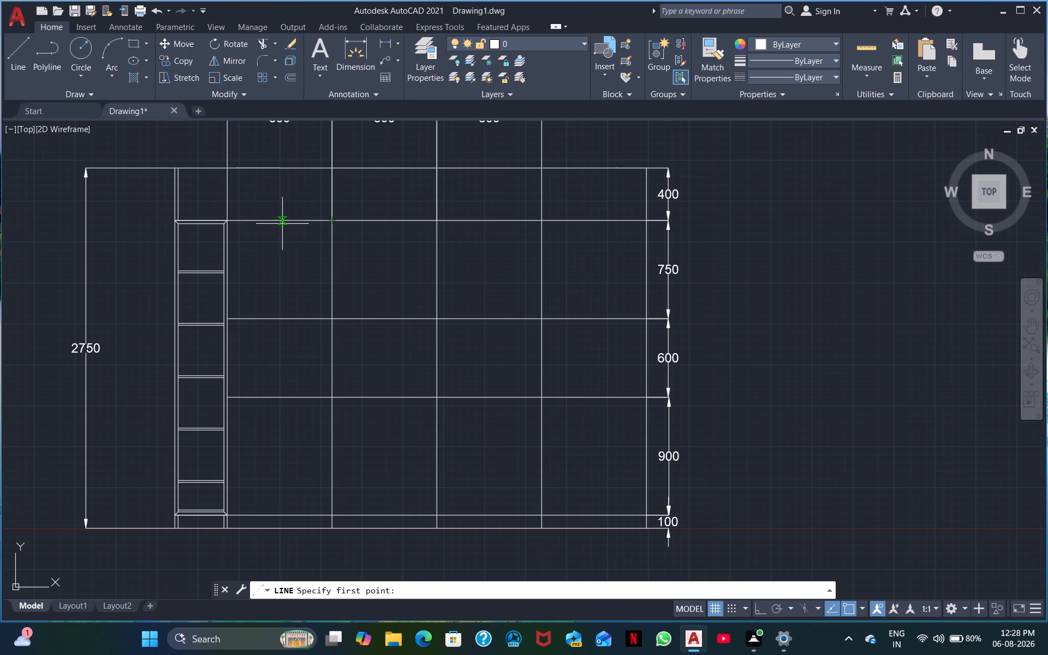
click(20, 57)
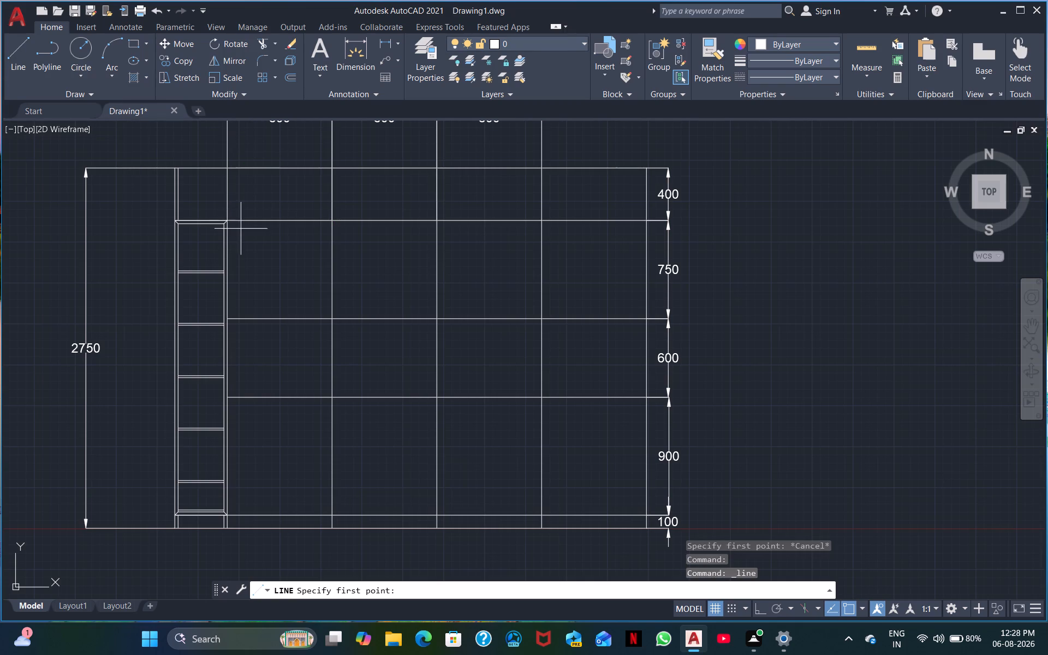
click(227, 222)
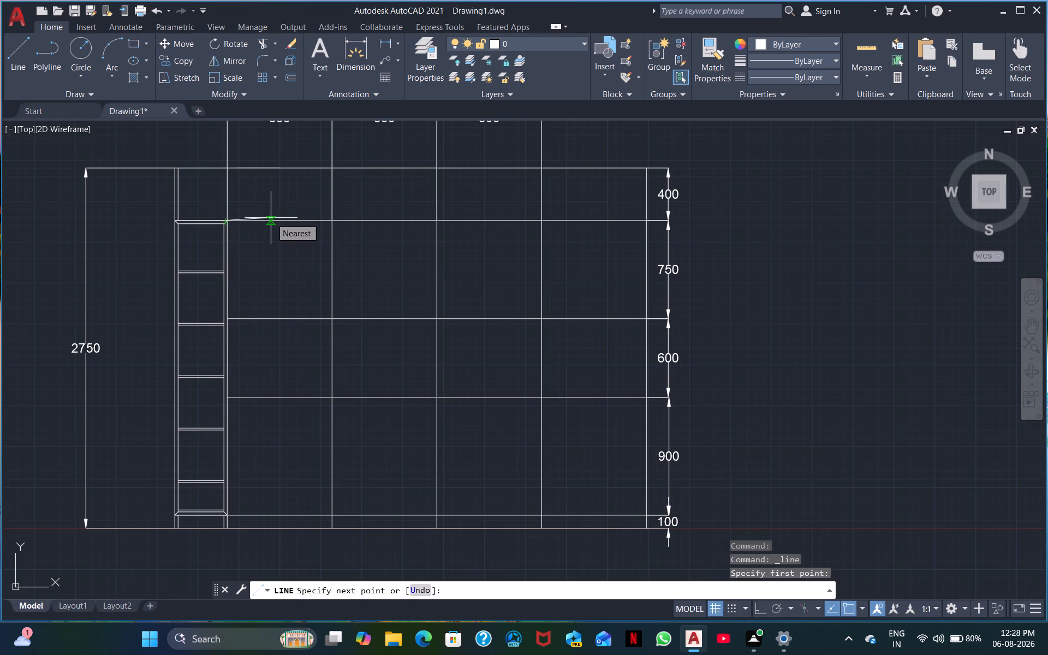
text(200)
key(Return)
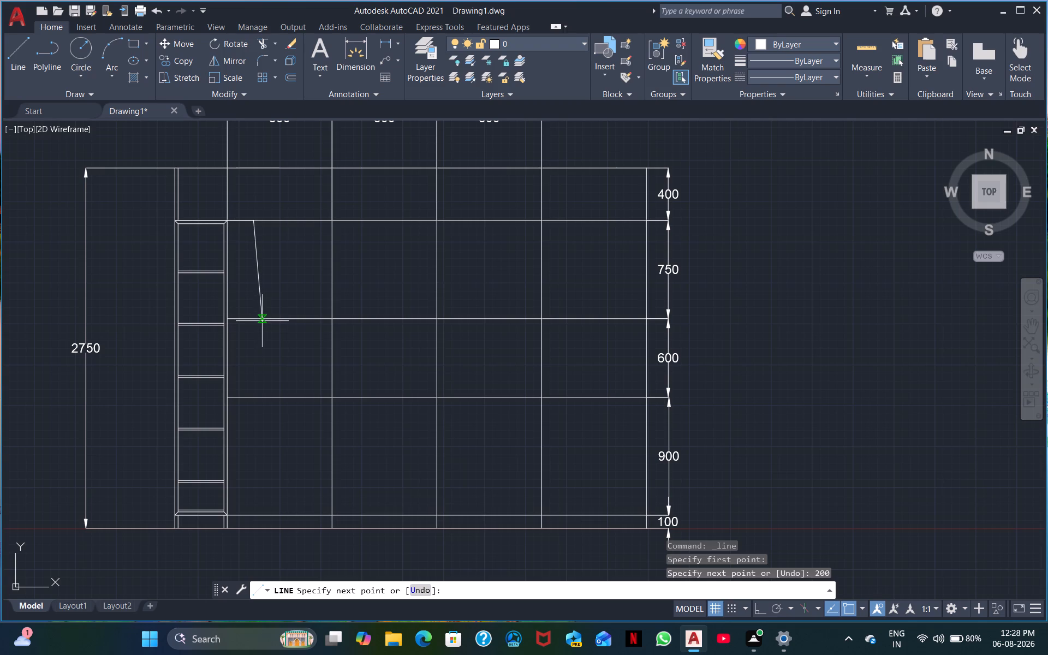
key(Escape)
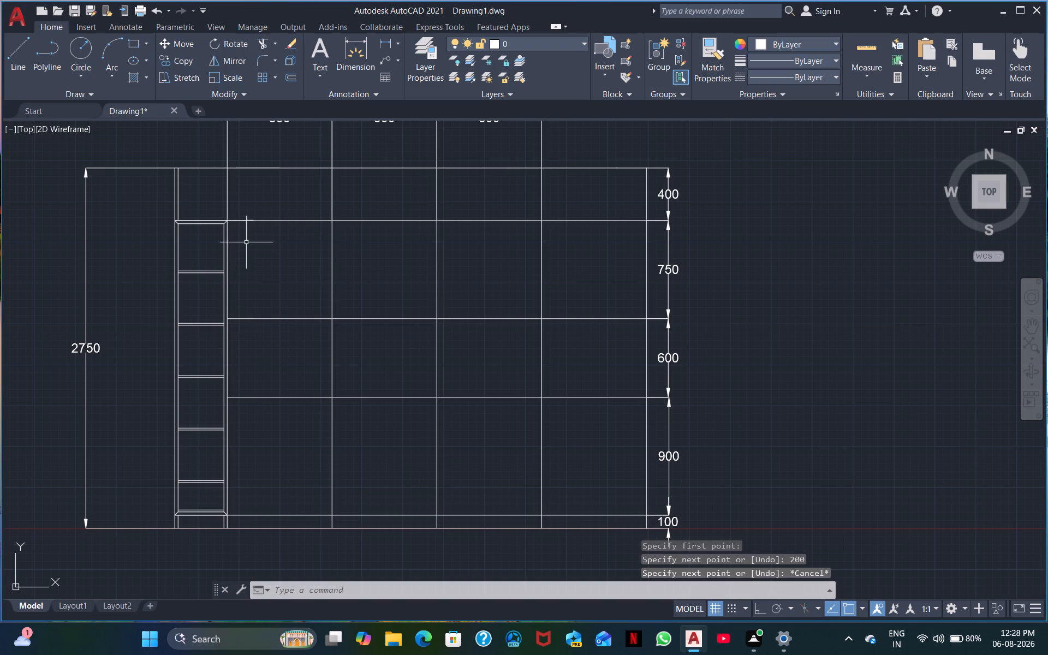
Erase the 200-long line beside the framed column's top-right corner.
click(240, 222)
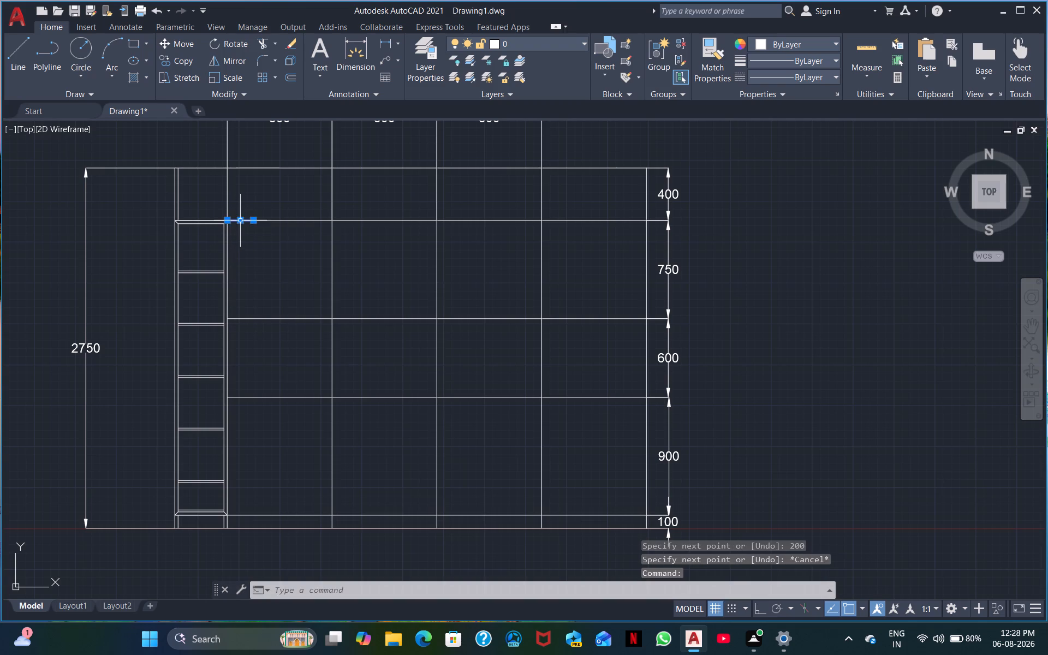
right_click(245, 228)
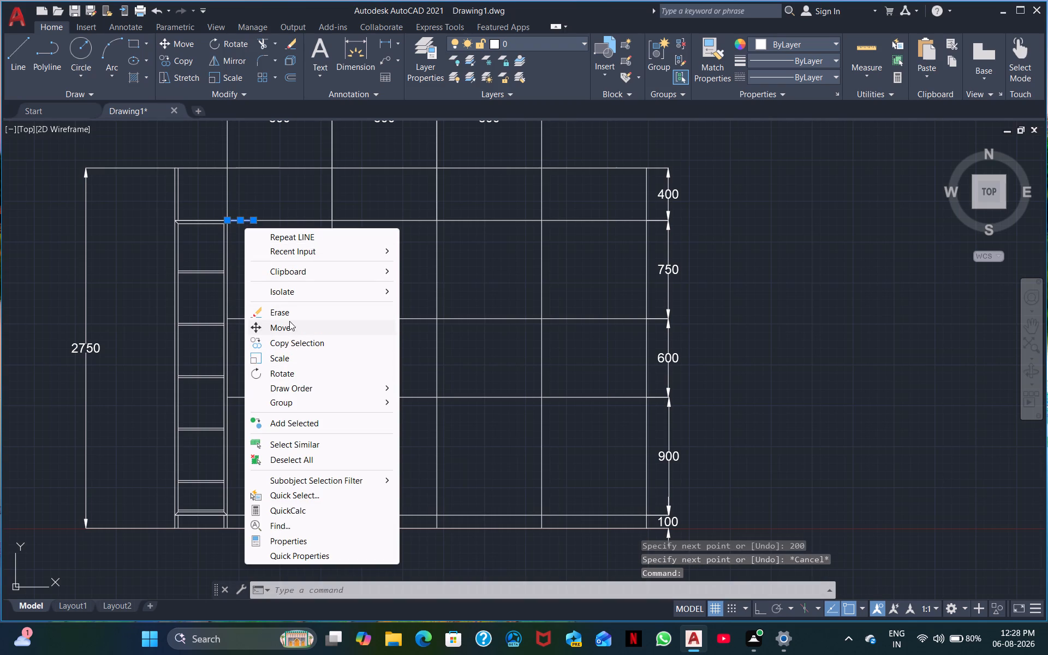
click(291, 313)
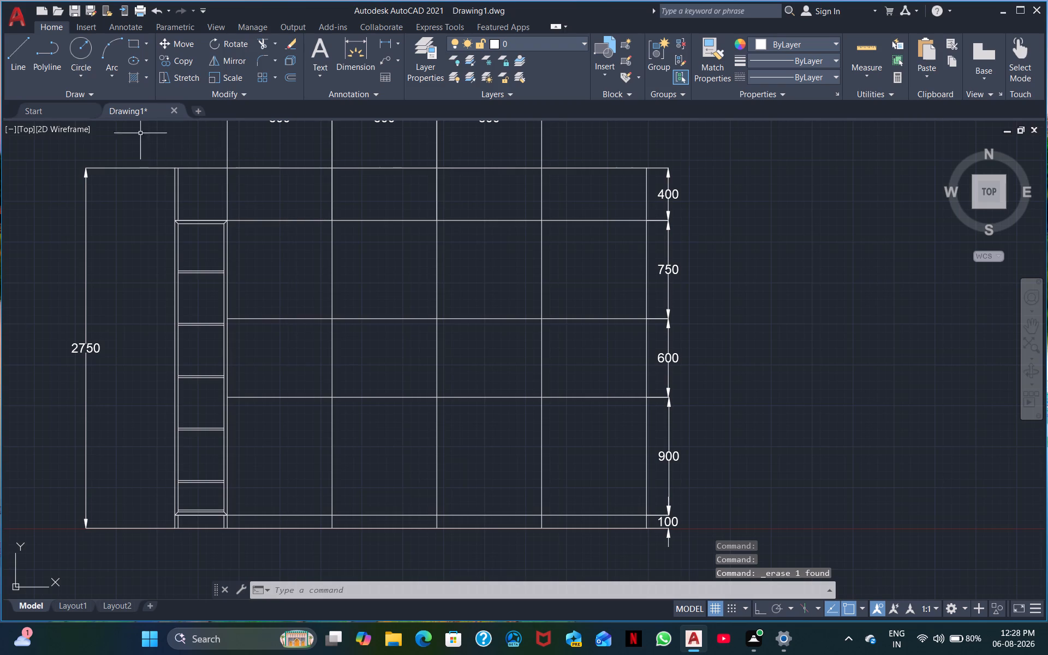
Draw a 400-long horizontal line from the framed column's top-right corner, continuing vertically down to the bottom edge of the 750-high row.
click(17, 69)
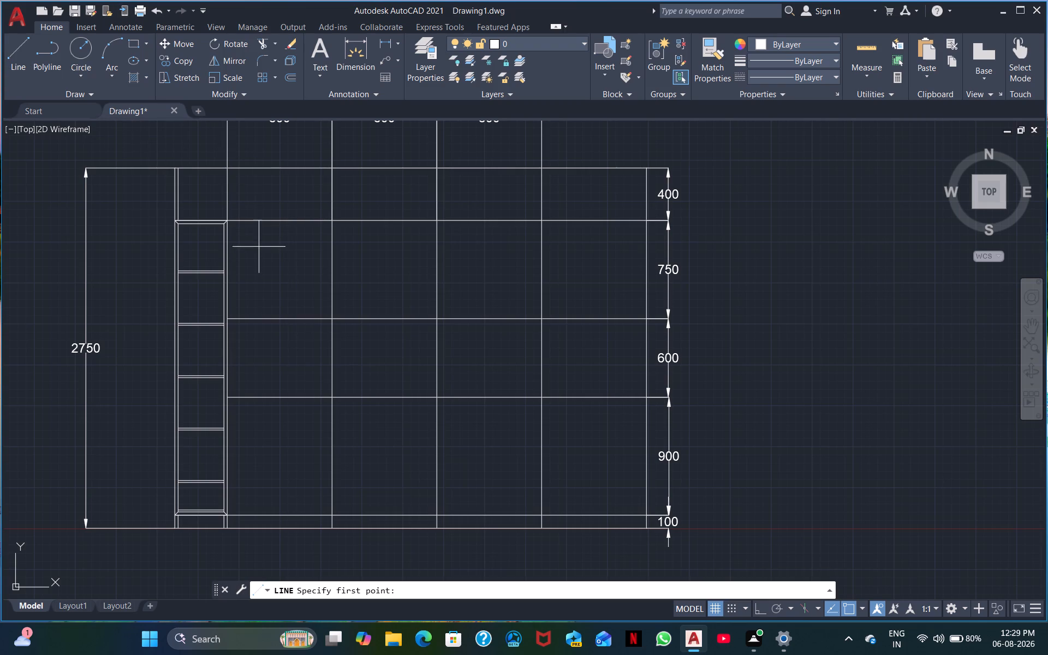
click(228, 219)
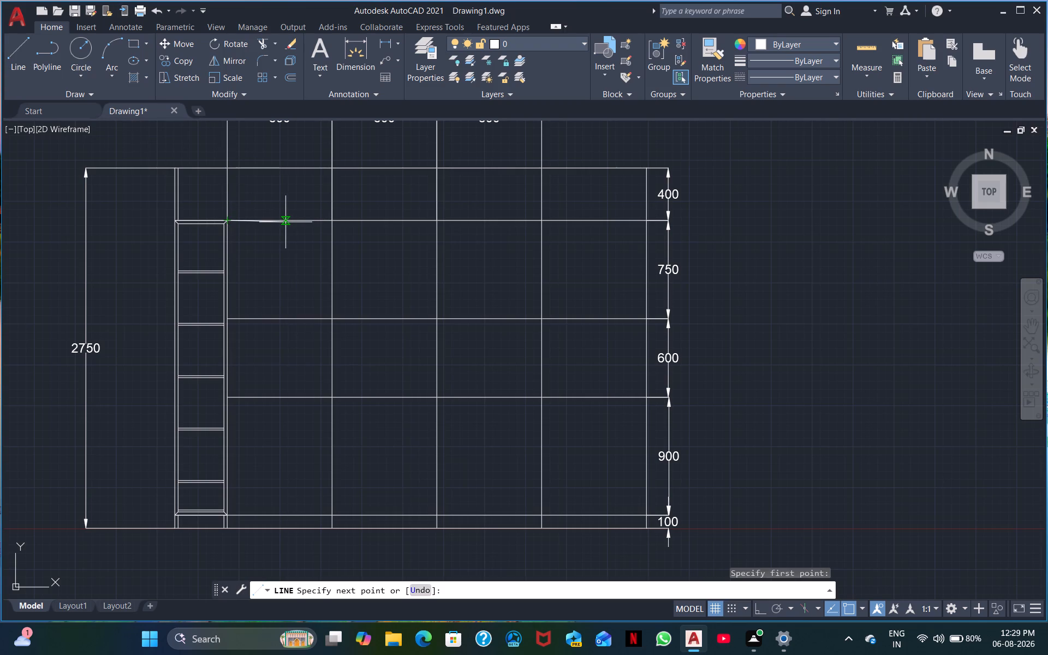
text(400)
key(Return)
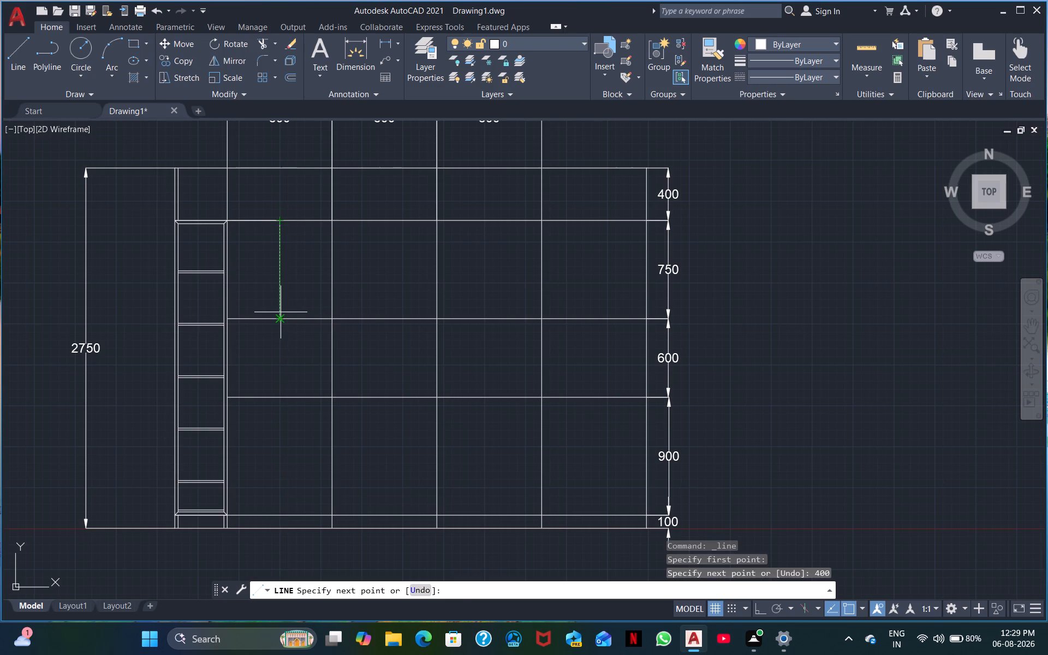
click(281, 312)
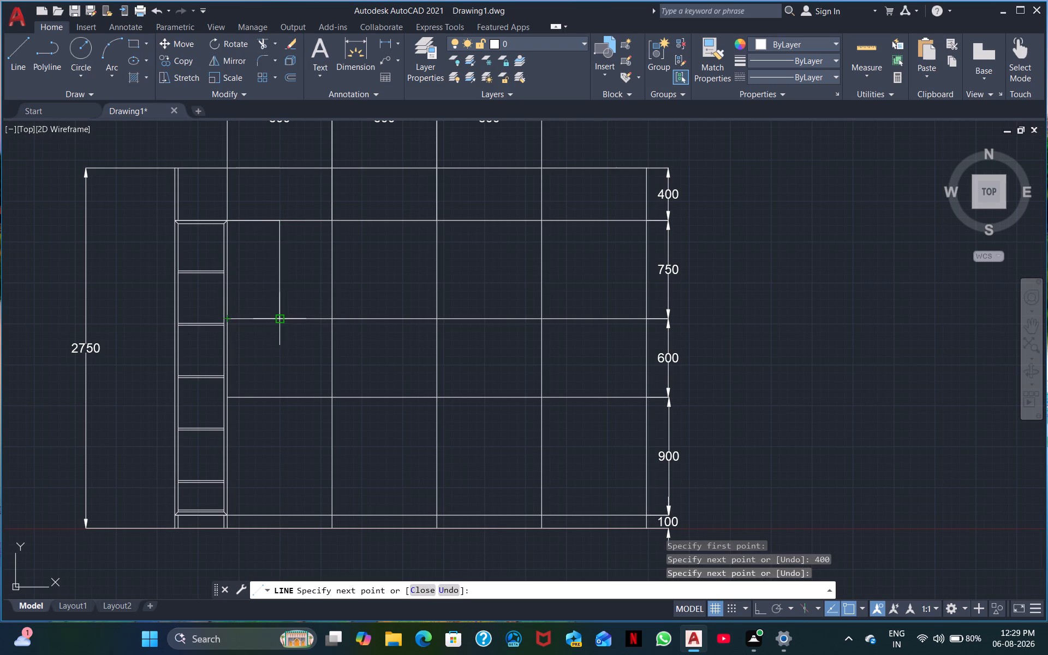
key(Escape)
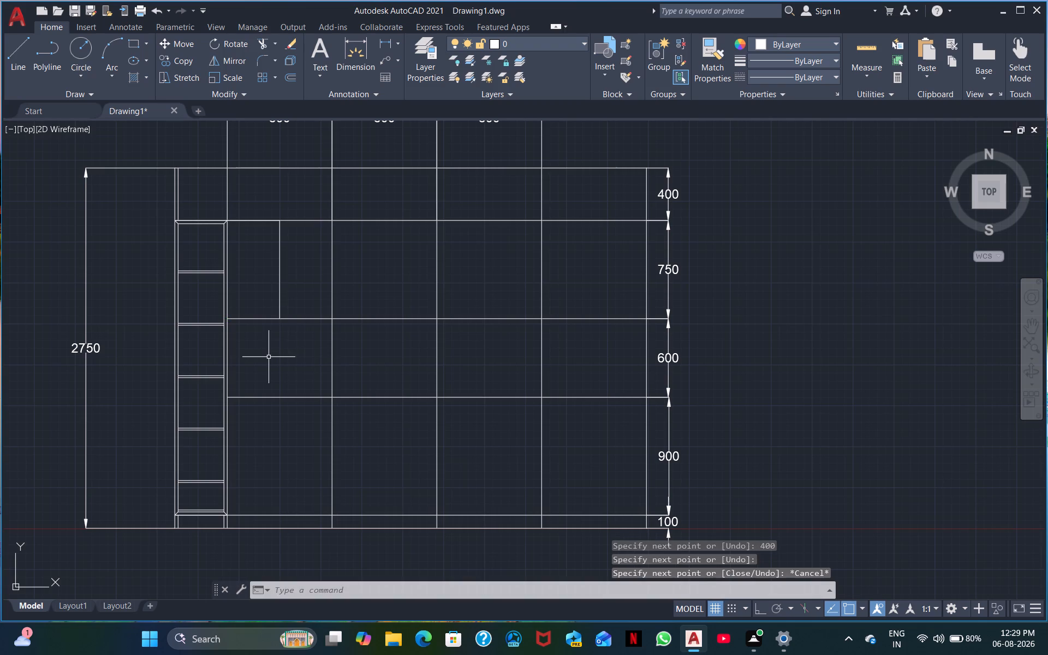
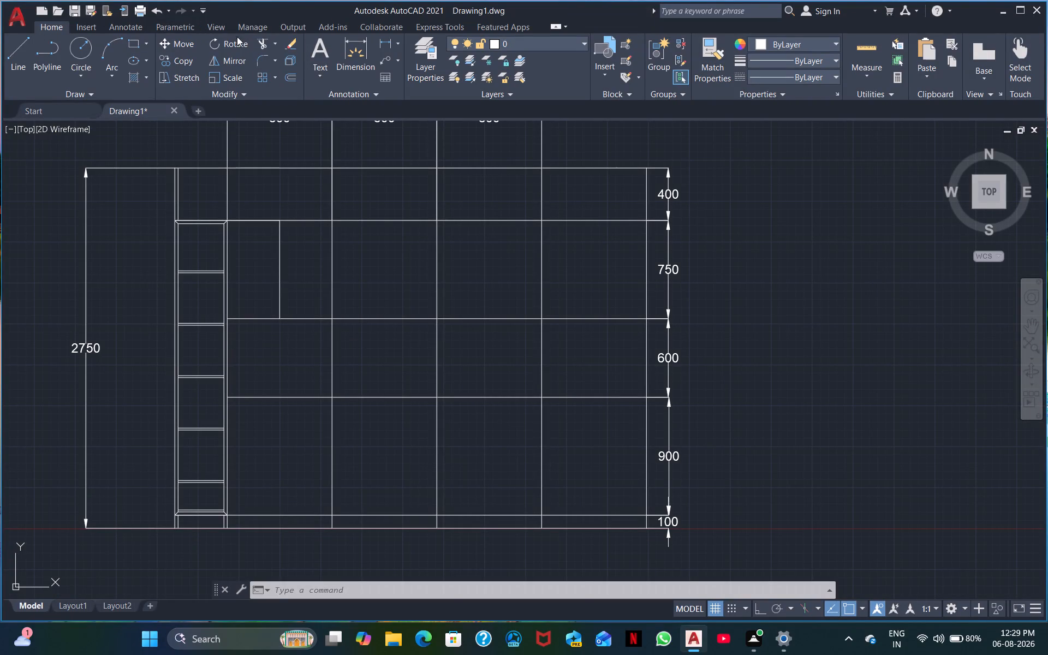
Trim away the three inner vertical dividers inside the 600-high row, leaving it open from the framed column to the outer edge.
click(259, 43)
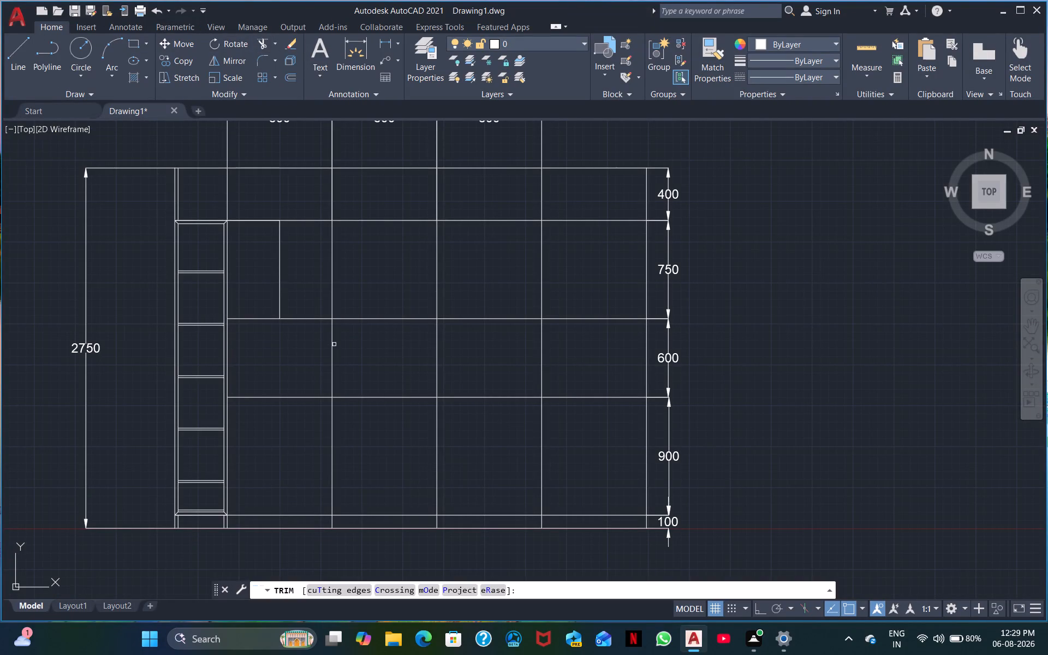
click(332, 346)
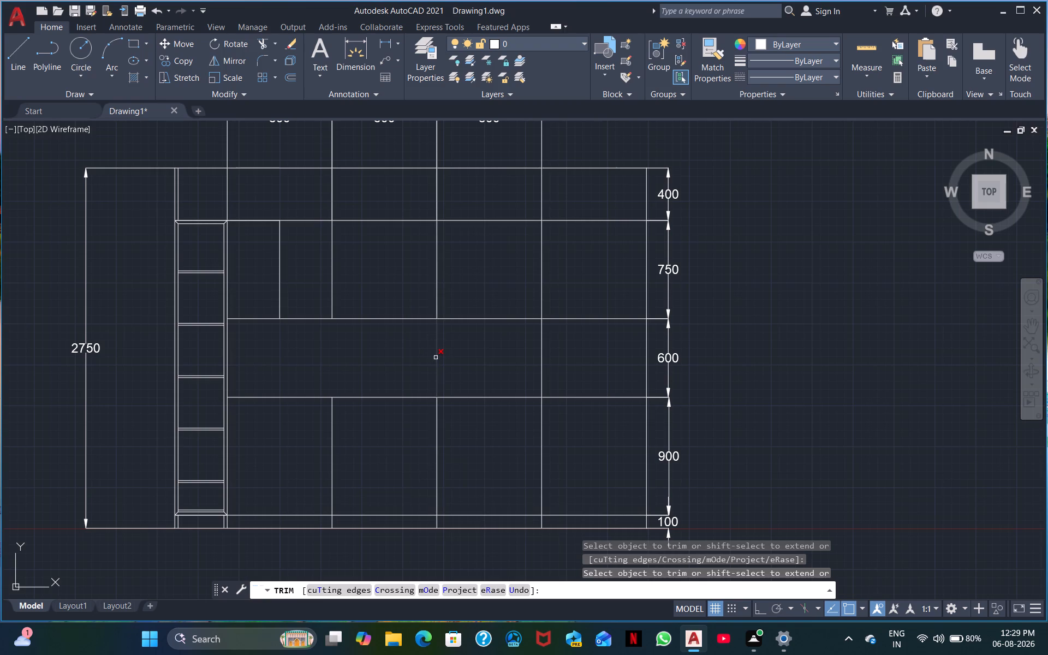
click(436, 358)
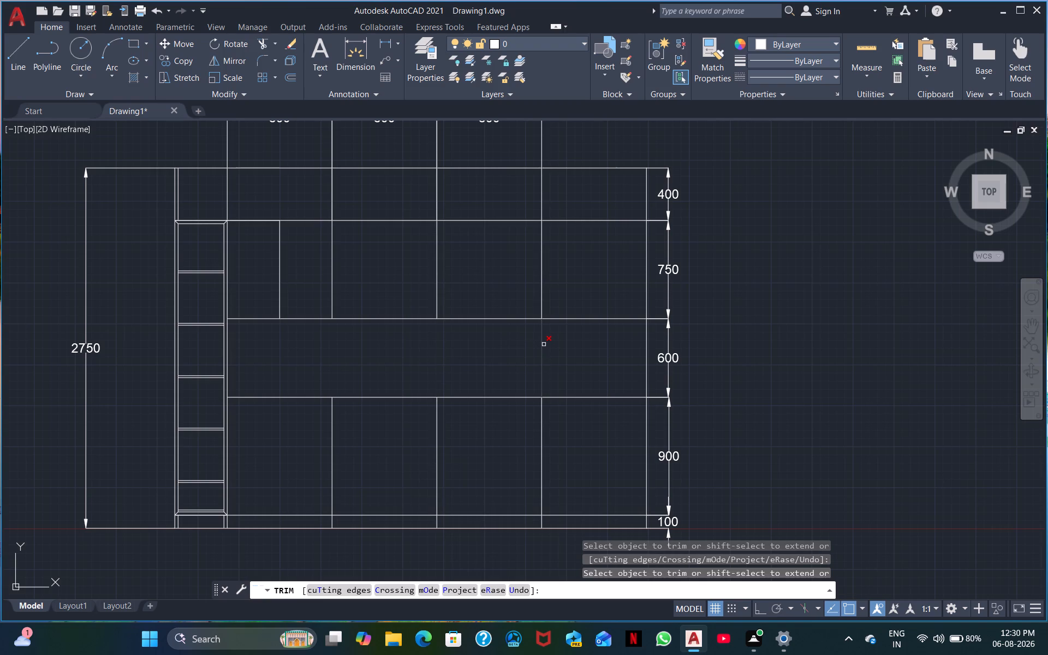
click(544, 342)
click(530, 348)
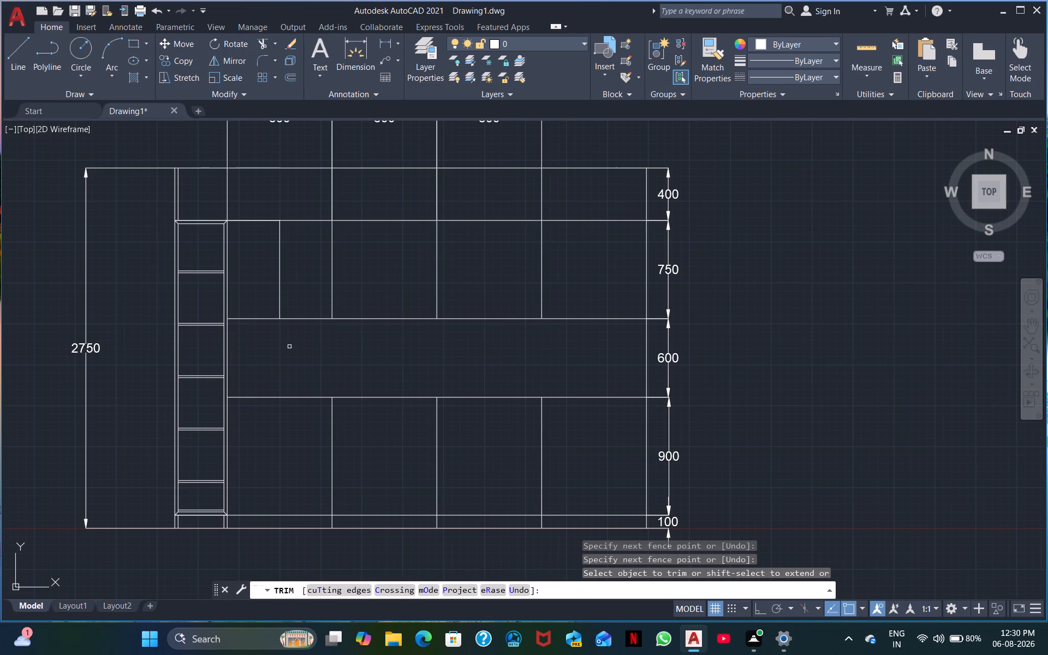
middle_drag(294, 336, 283, 386)
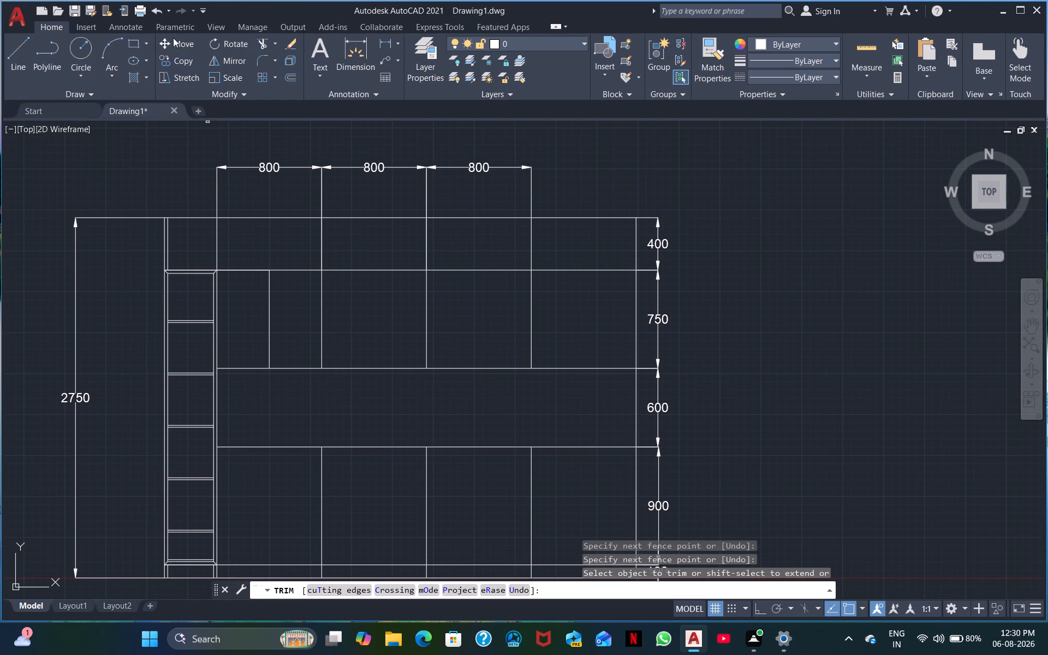
click(15, 55)
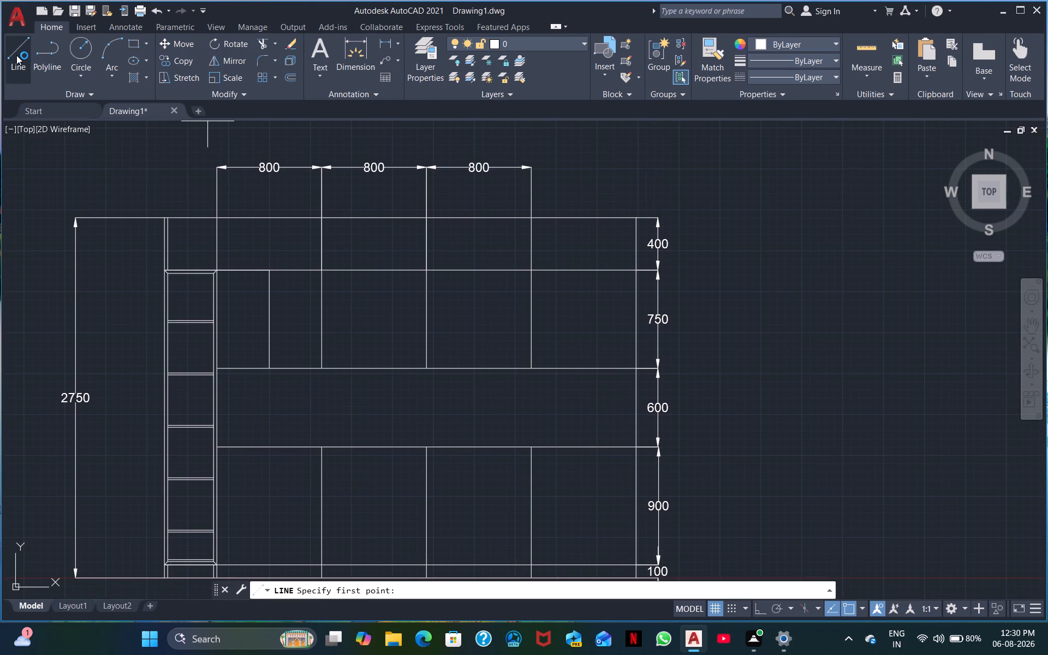
click(15, 59)
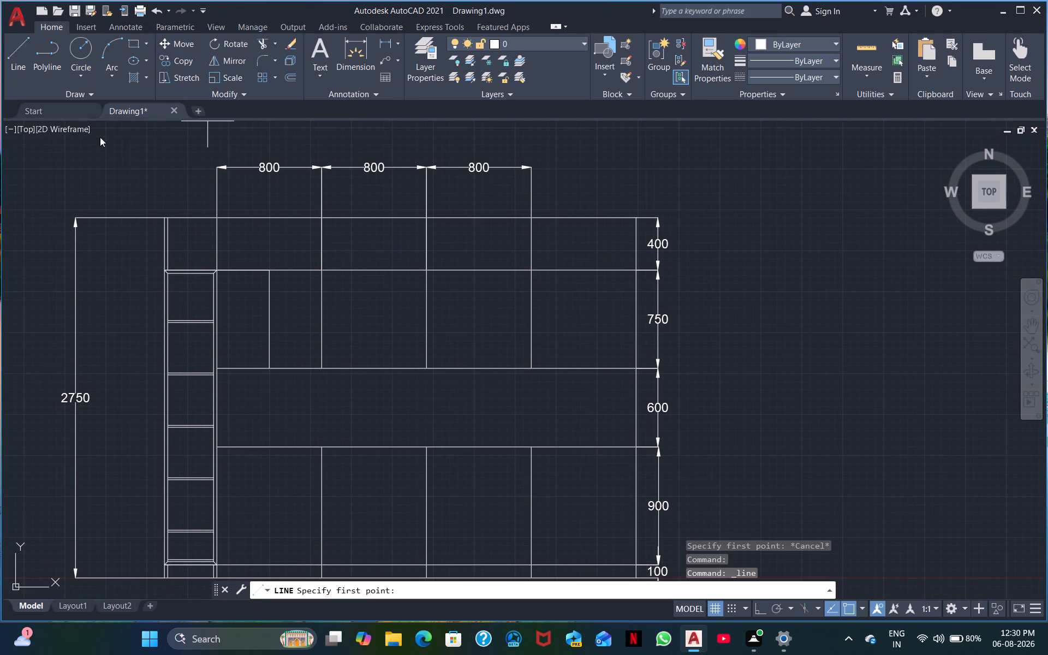
Start saving the drawing under a new name and create a Desktop folder named MODULAR KITCHEN.
click(17, 18)
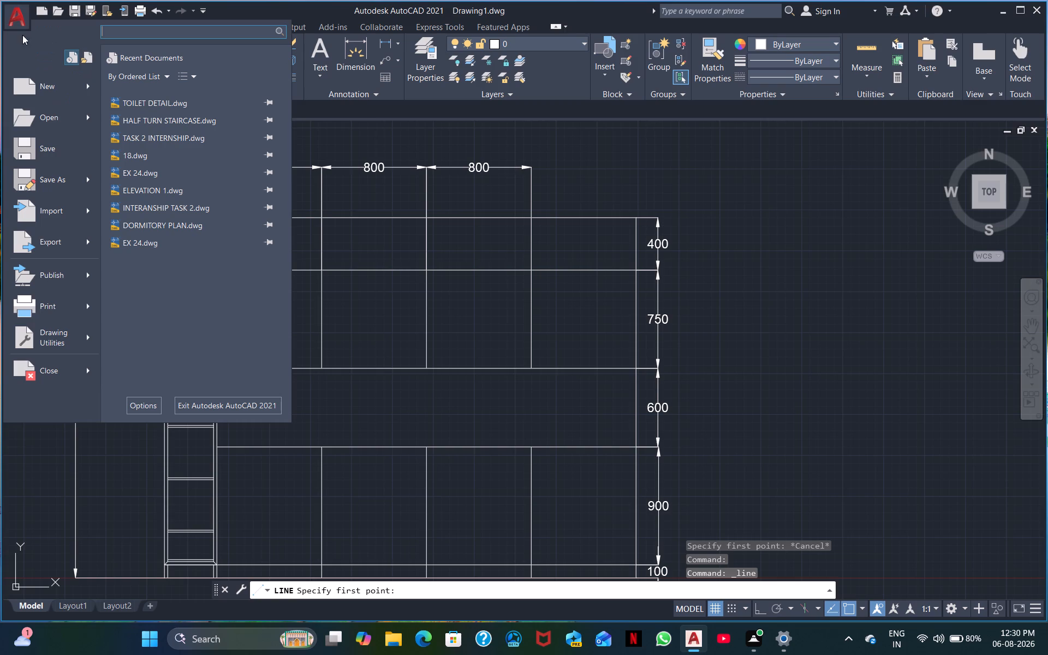
click(52, 180)
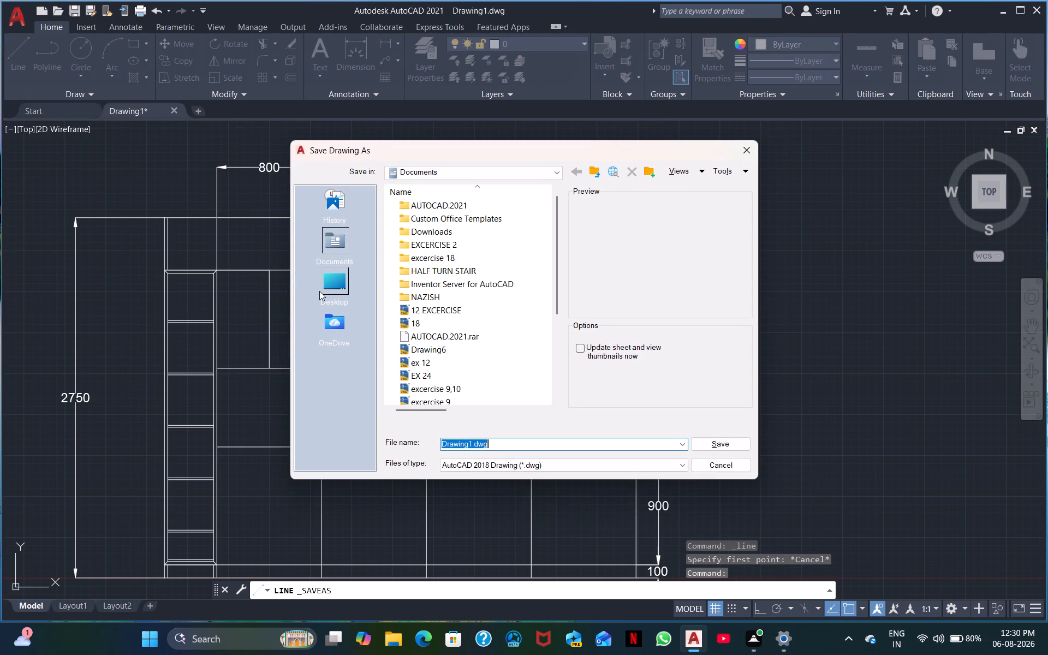
click(332, 283)
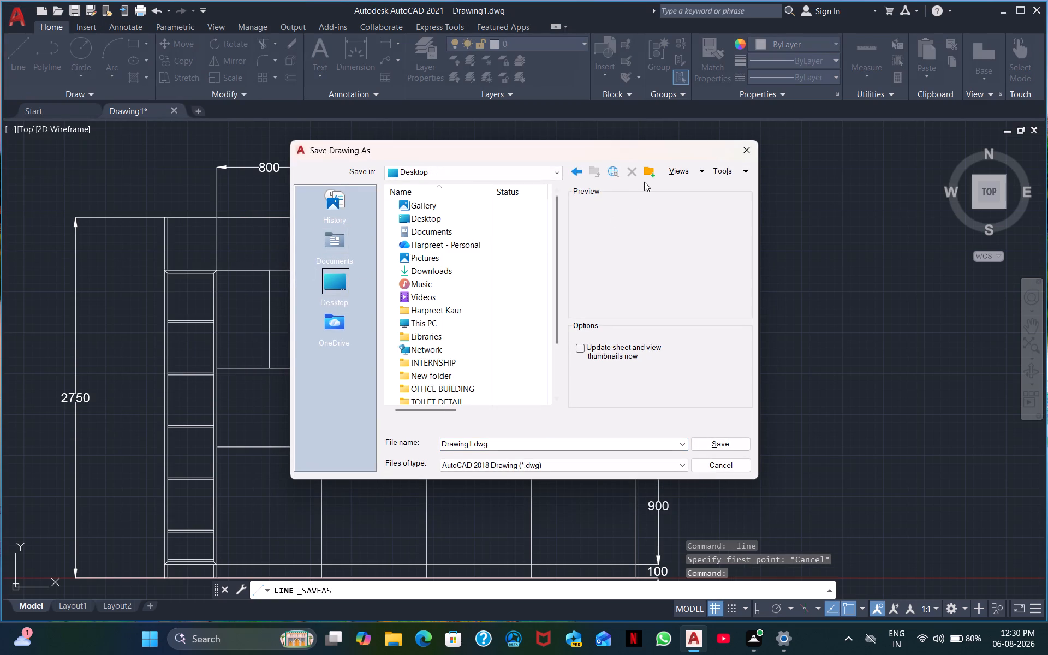
click(650, 173)
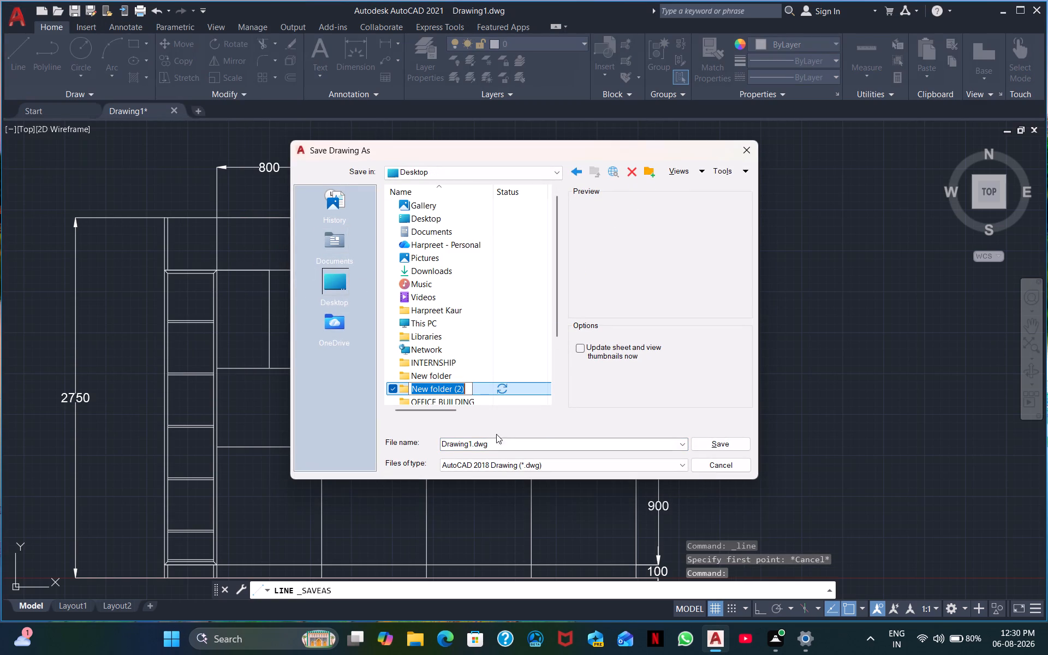
key(BackSpace)
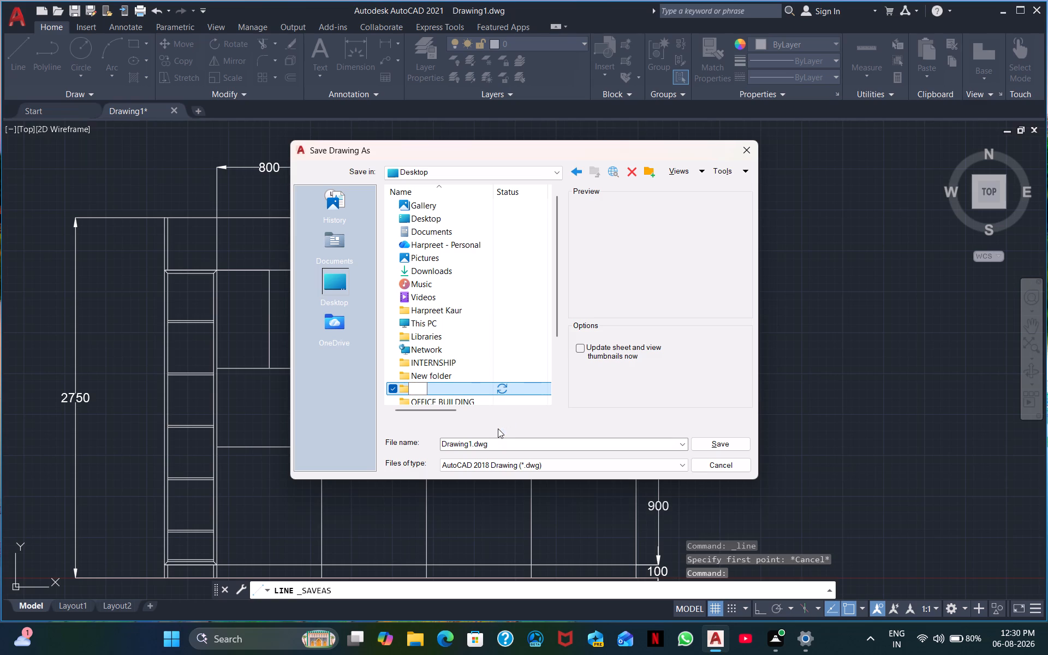
text(MODULAR)
key(space)
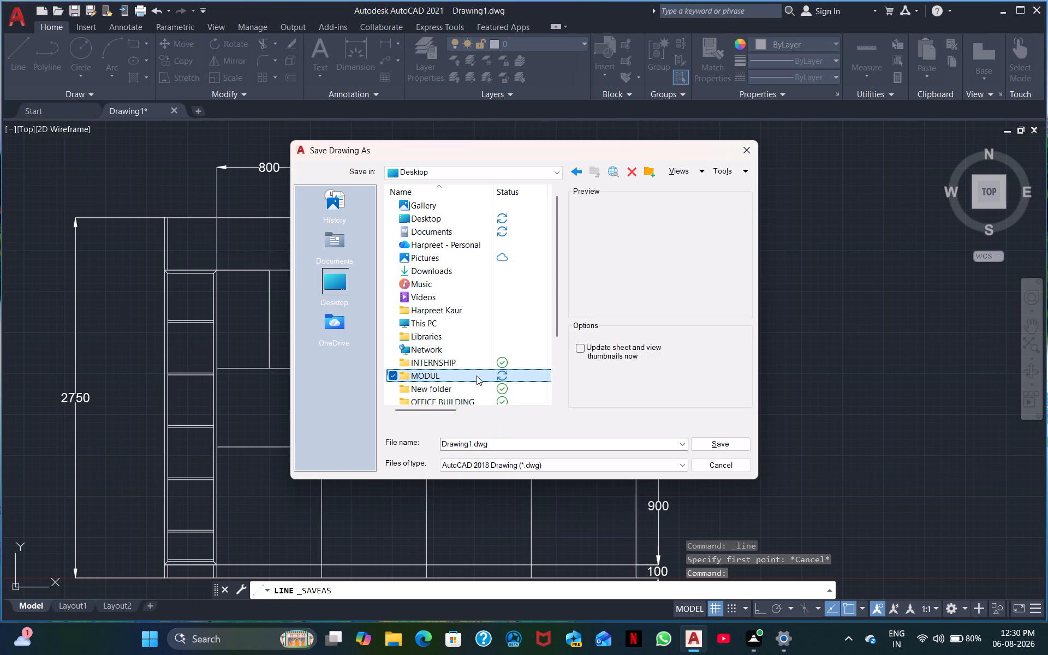
click(462, 373)
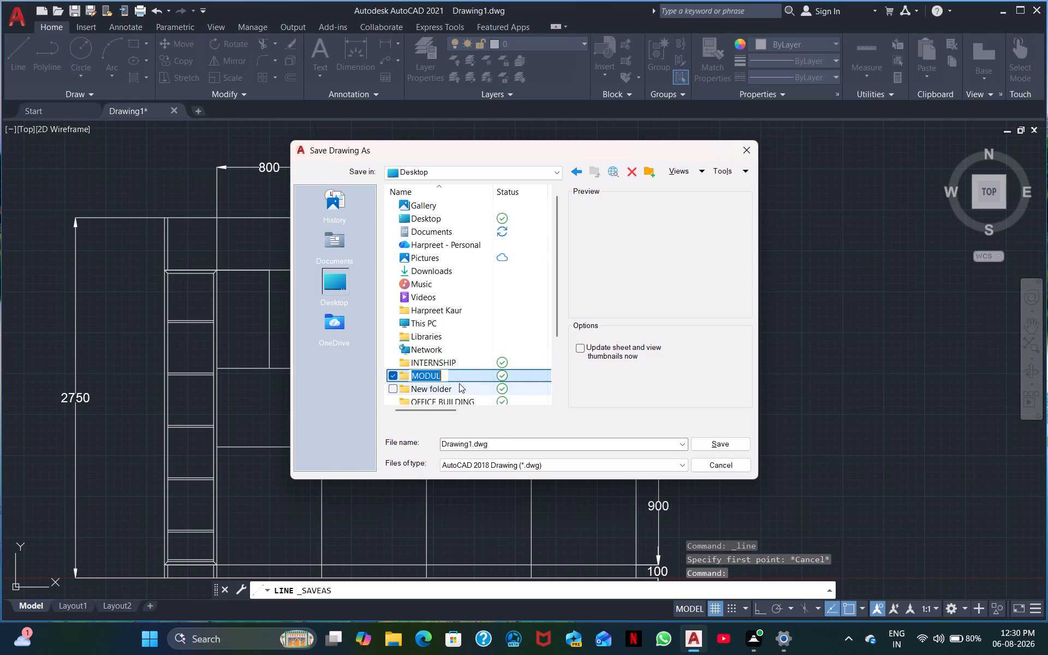
key(space)
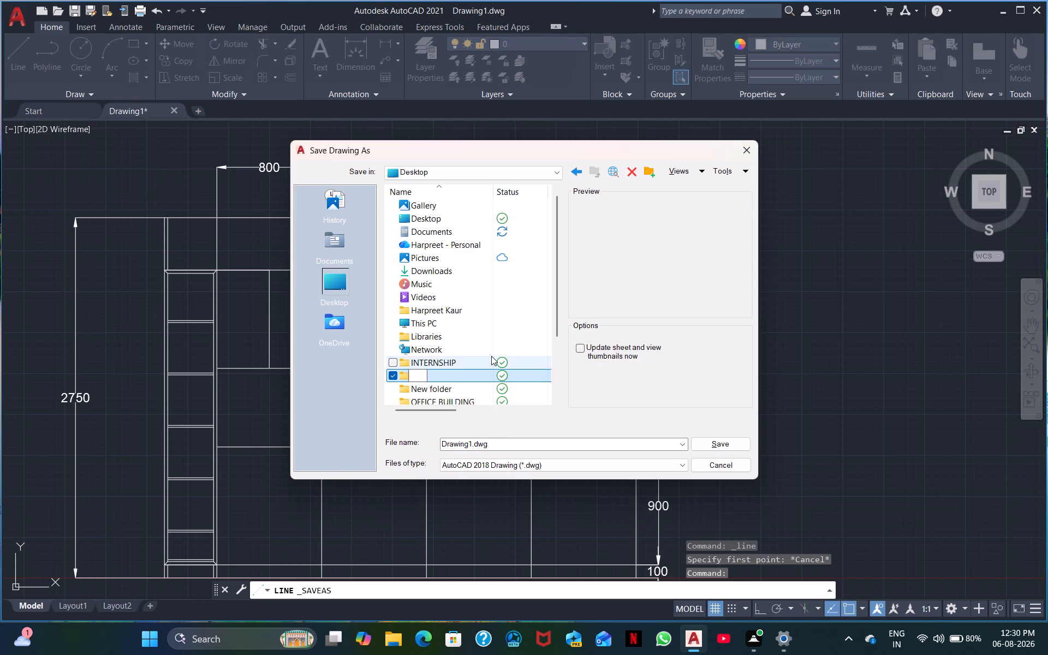
text(MODULAR)
key(space)
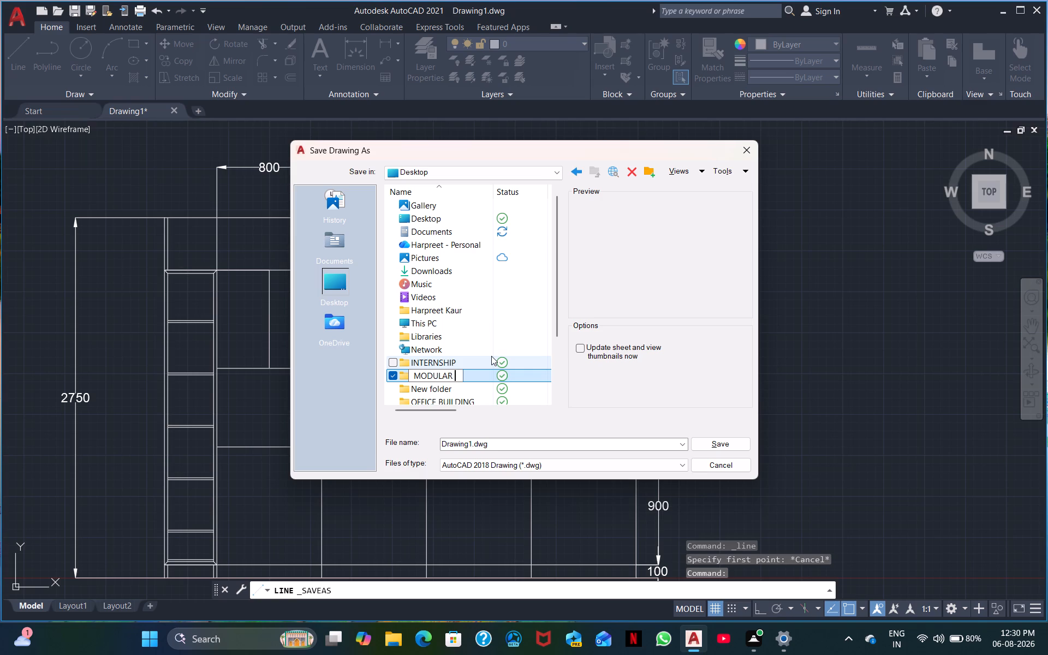
text(KITCHEN)
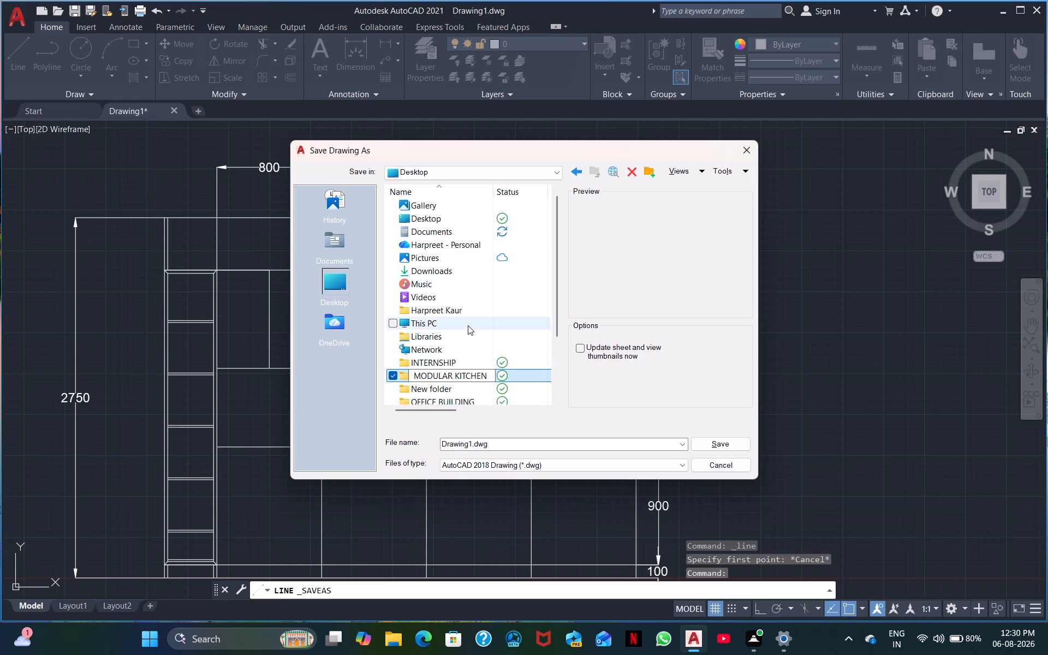
click(493, 446)
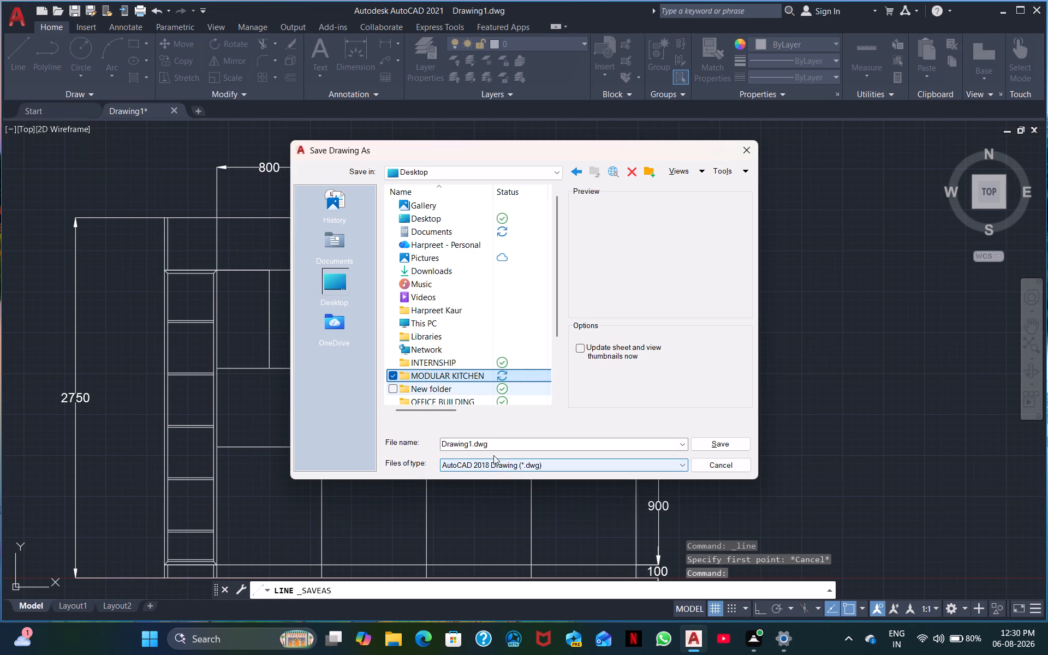
Name the drawing KITCHEN DESIGN, save it on the Desktop as an AutoCAD 2018 drawing, and dismiss the web and mobile notice.
click(494, 439)
key(BackSpace)
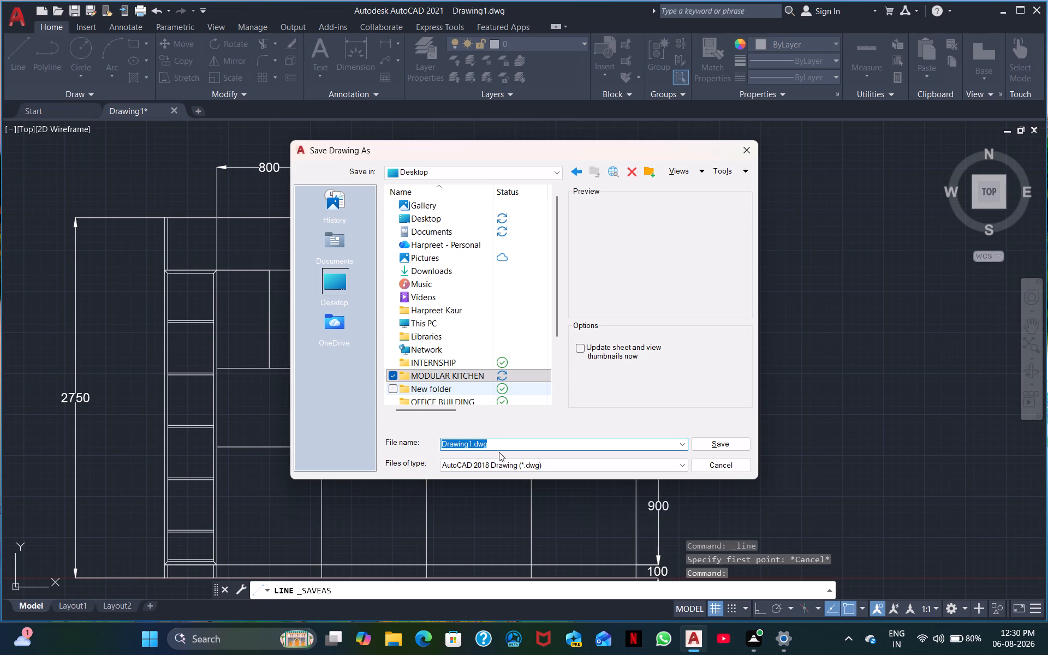
key(m)
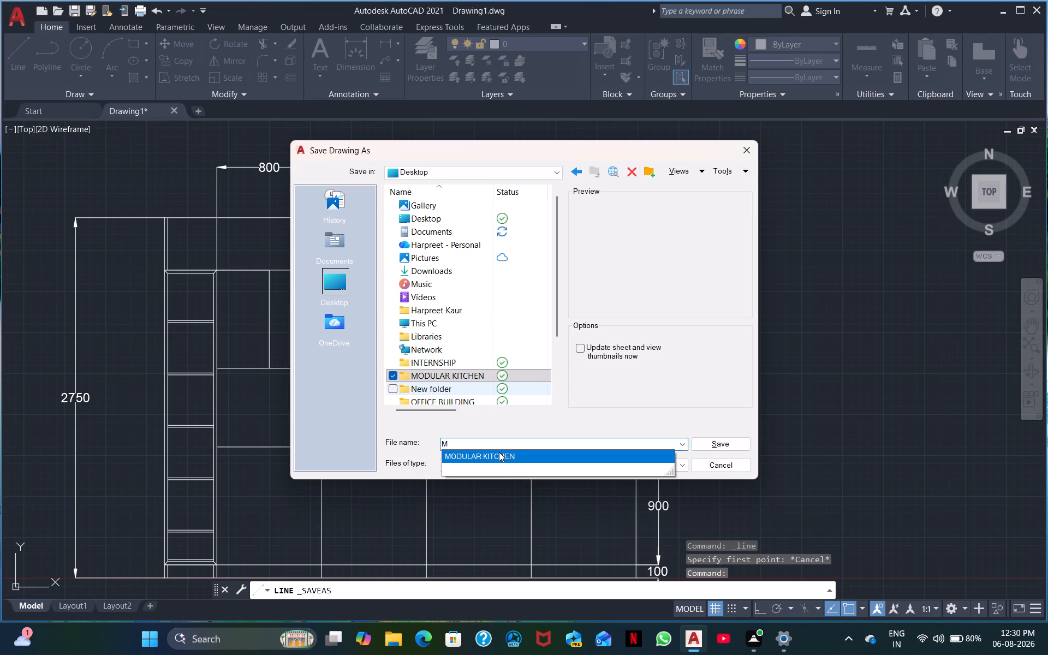
key(BackSpace)
key(l)
key(BackSpace)
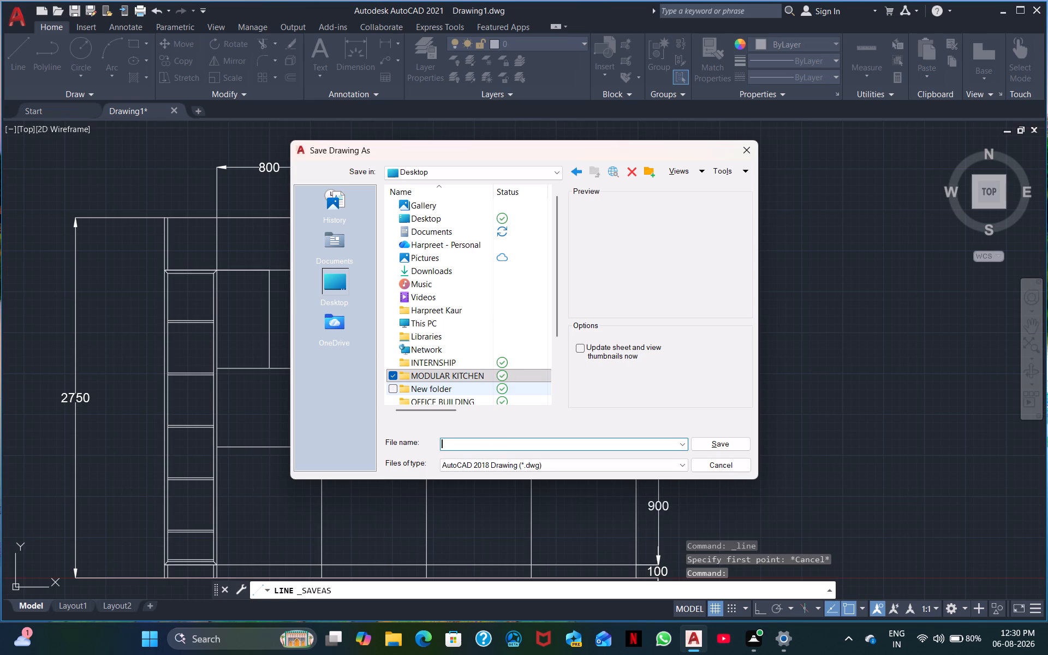
text(KITCHEN)
key(space)
text(DES)
text(IGN)
click(725, 439)
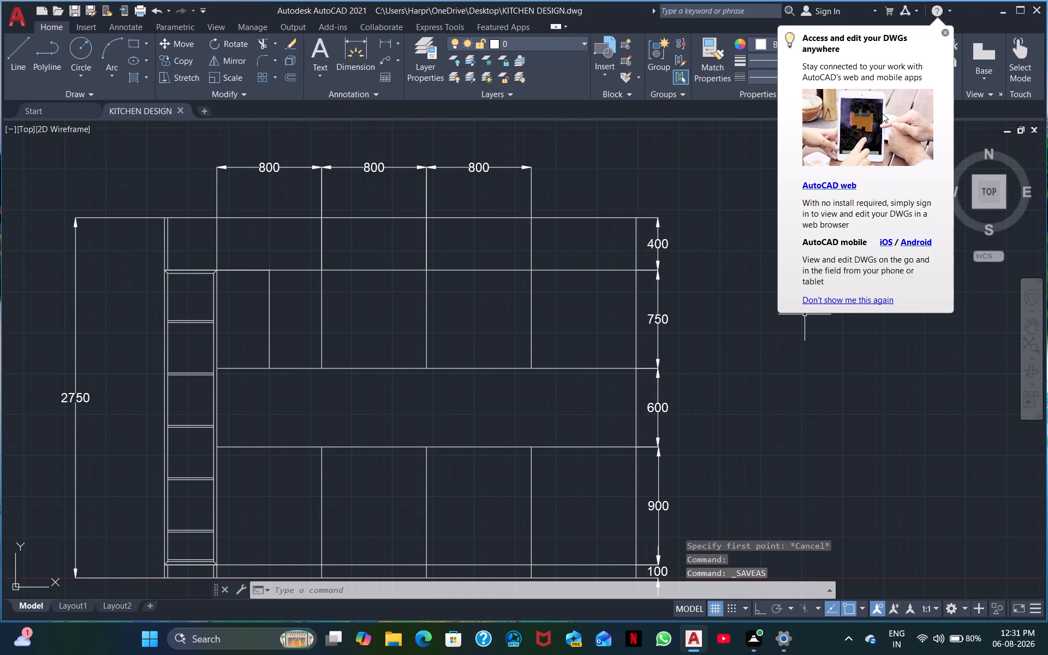
click(944, 32)
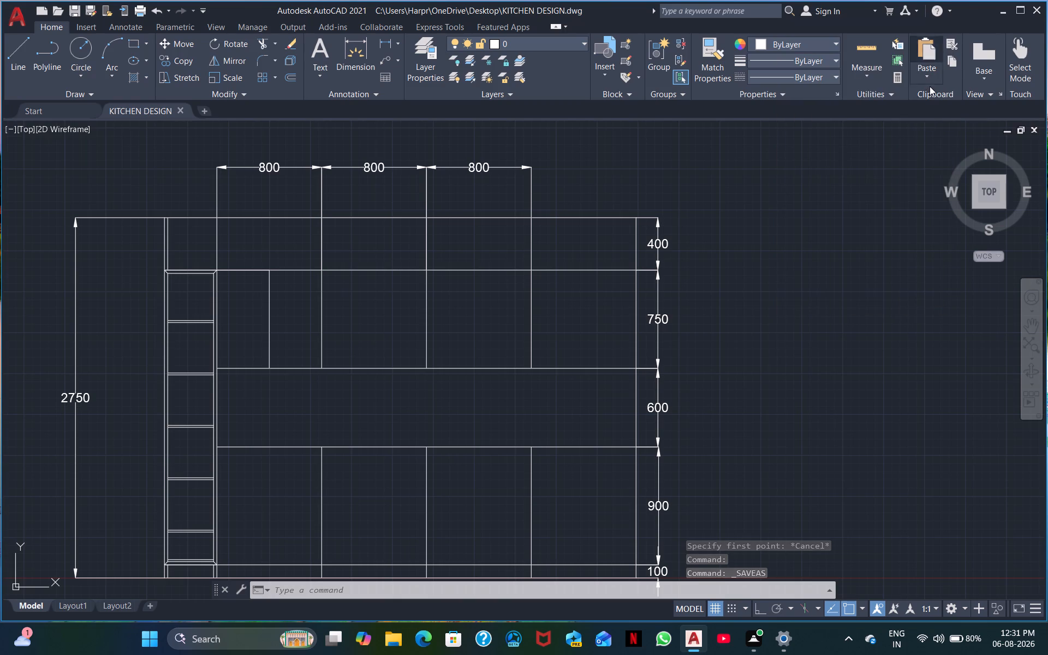
Draw a horizontal line along the bottom edge of the second 800-wide cell in the 750-high row.
middle_drag(838, 305, 767, 286)
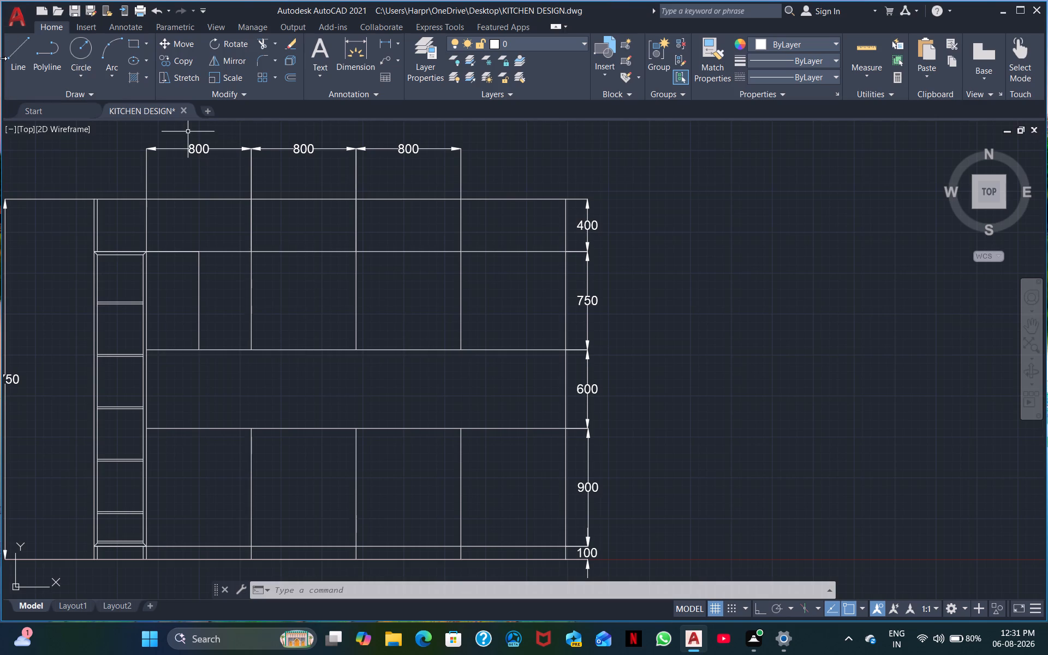
click(15, 56)
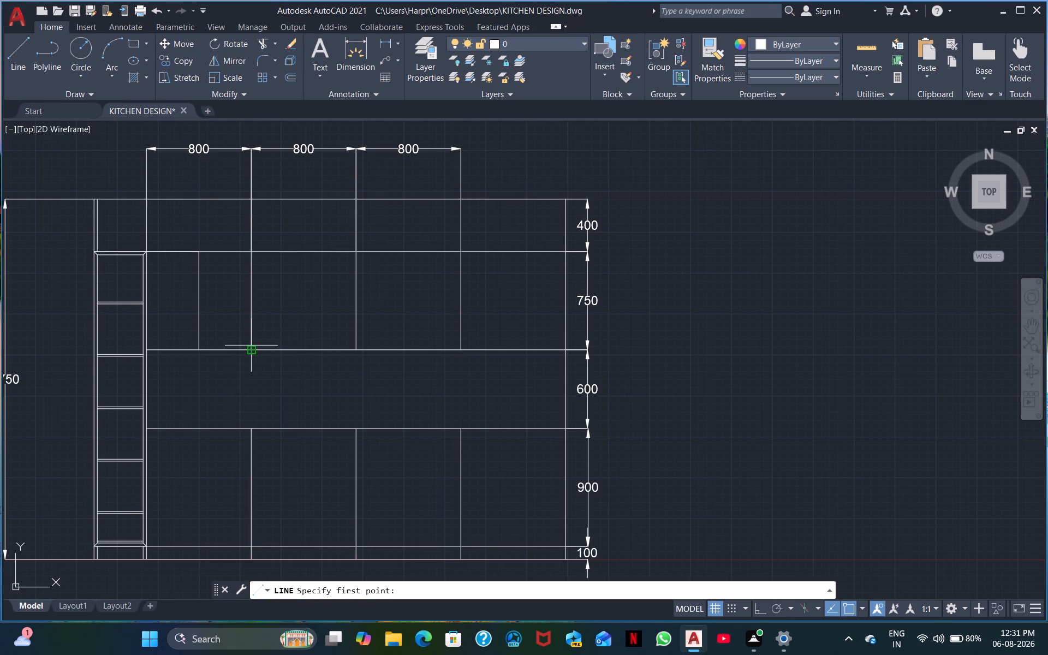
click(251, 348)
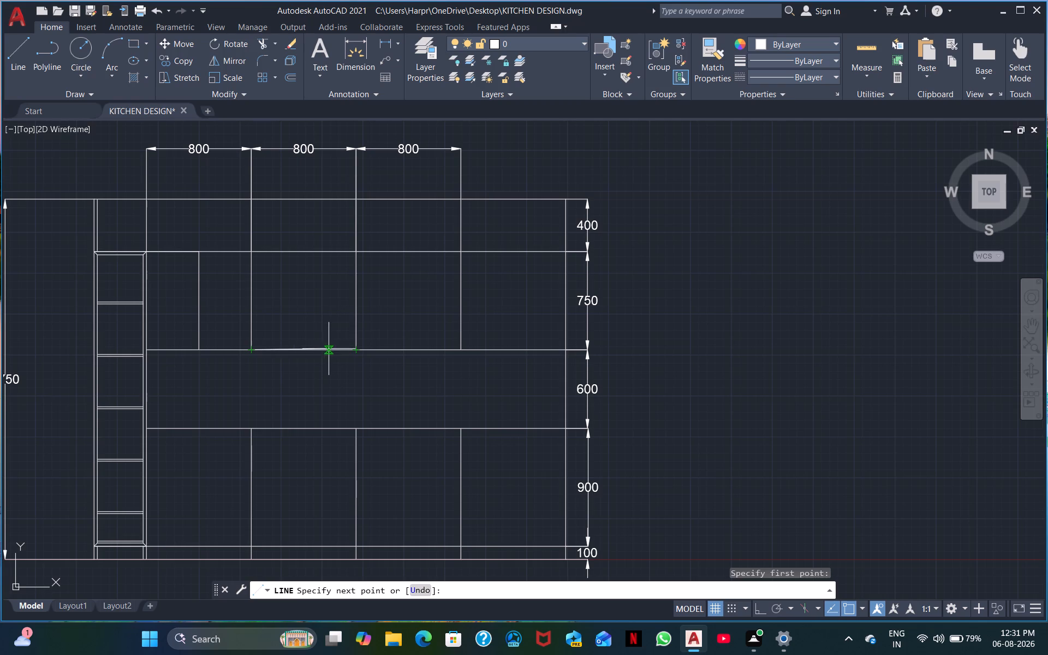
click(359, 351)
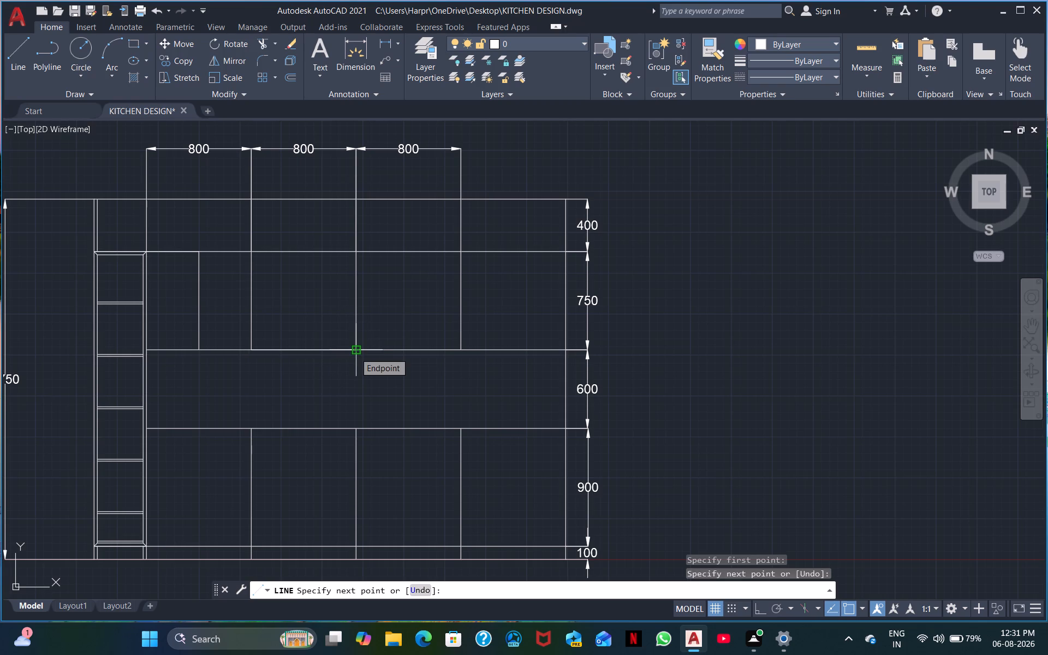
key(Escape)
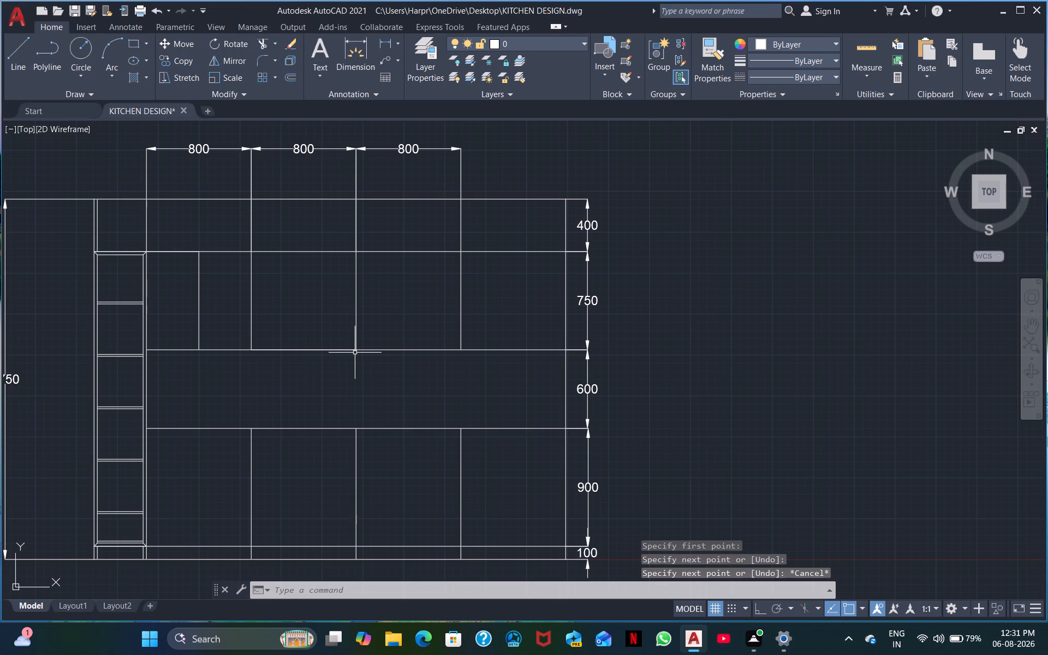
Move the new line straight up about 128 from the bottom edge of the second 800-wide cell.
click(287, 350)
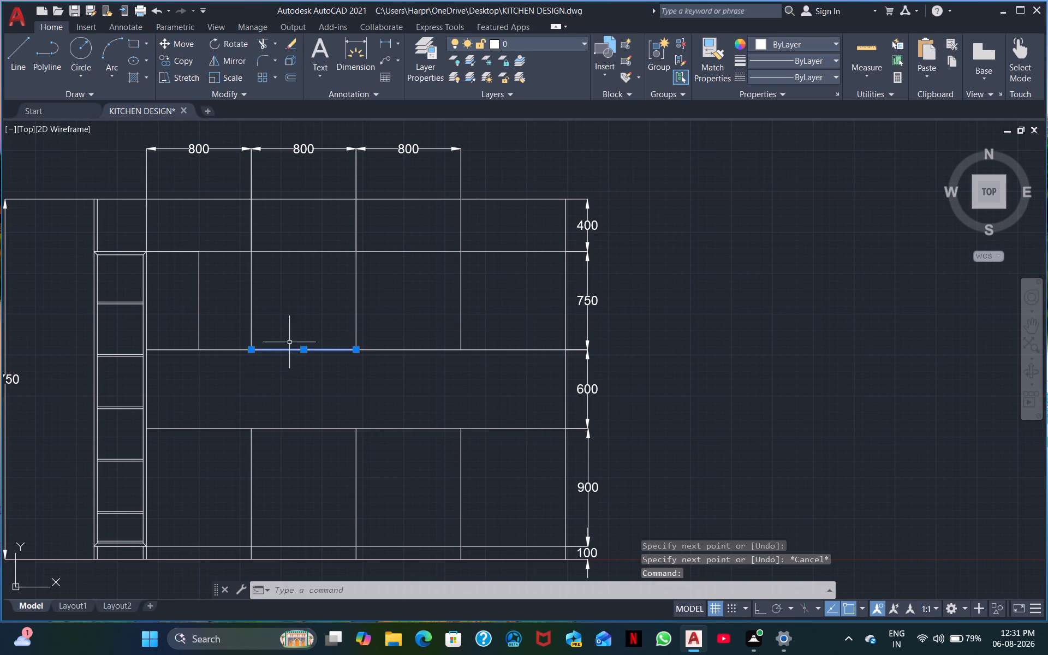
click(291, 324)
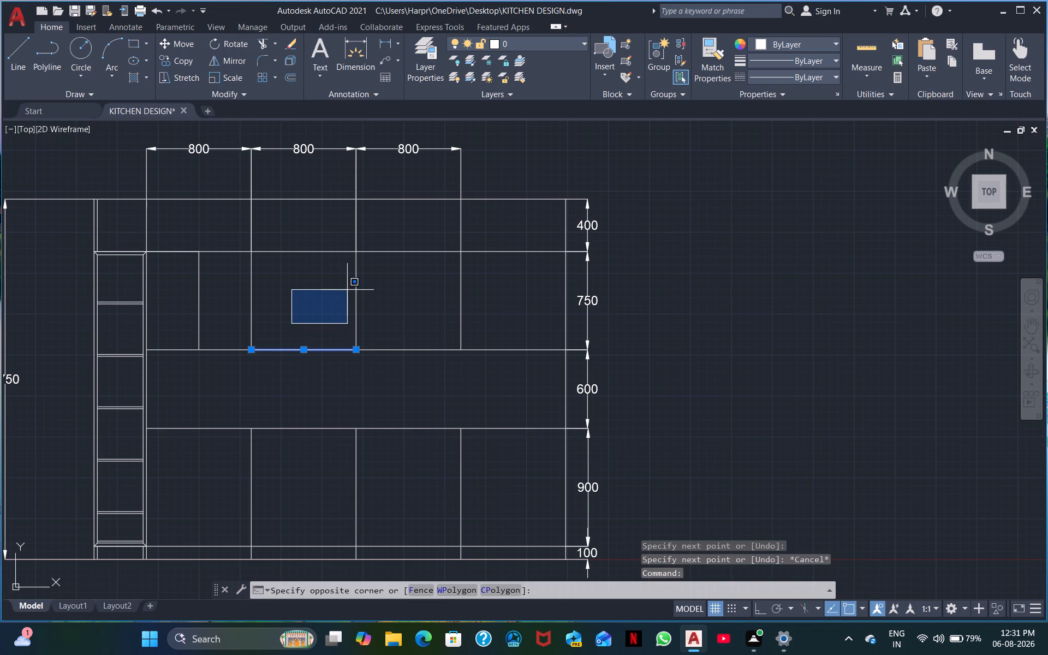
key(Escape)
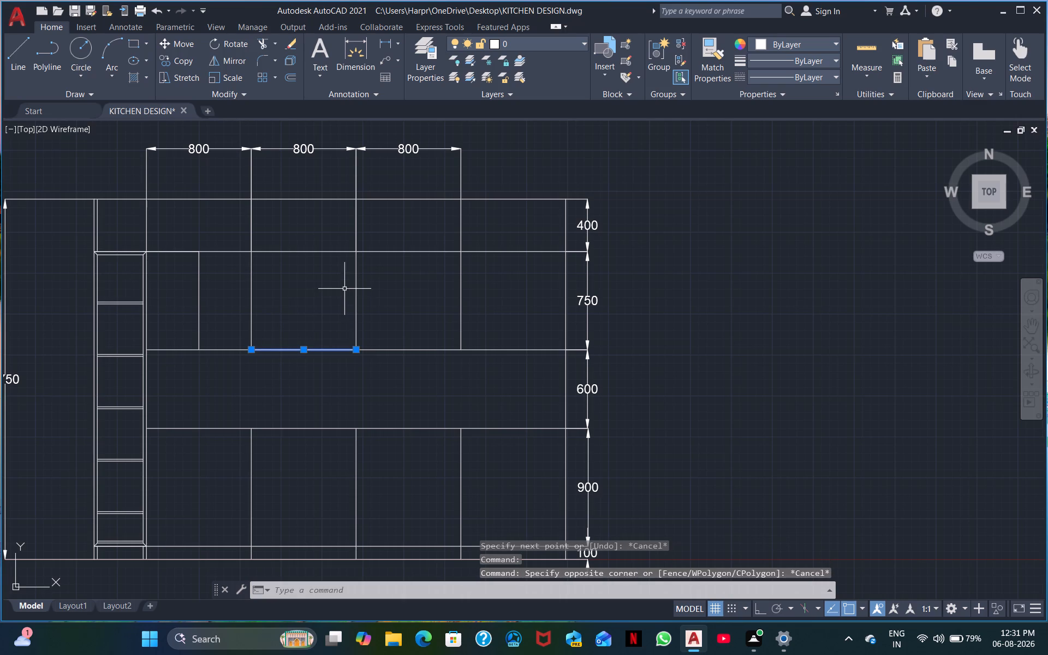
right_click(312, 335)
click(342, 387)
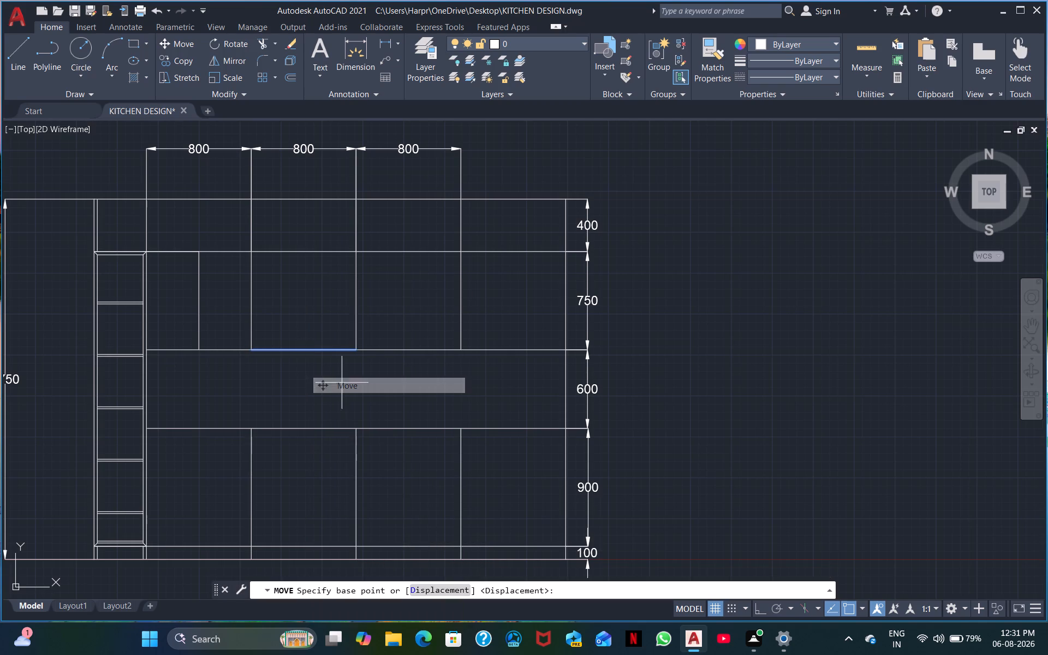
click(305, 350)
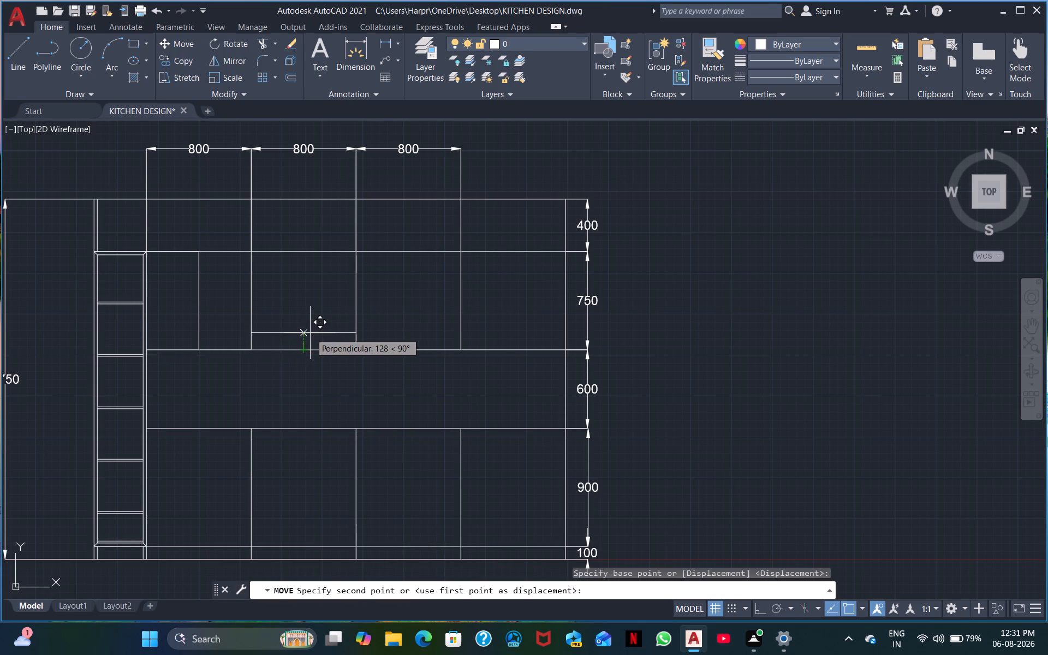
click(310, 333)
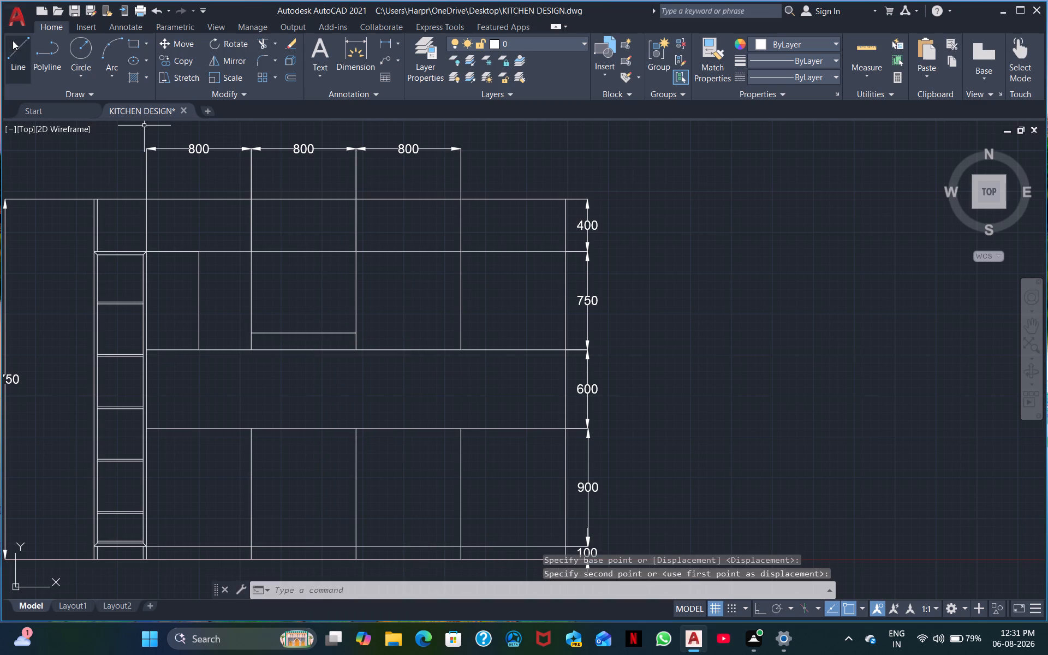
Trim the 750-high row's bottom edge across the second 800-wide cell, below the raised line.
click(15, 52)
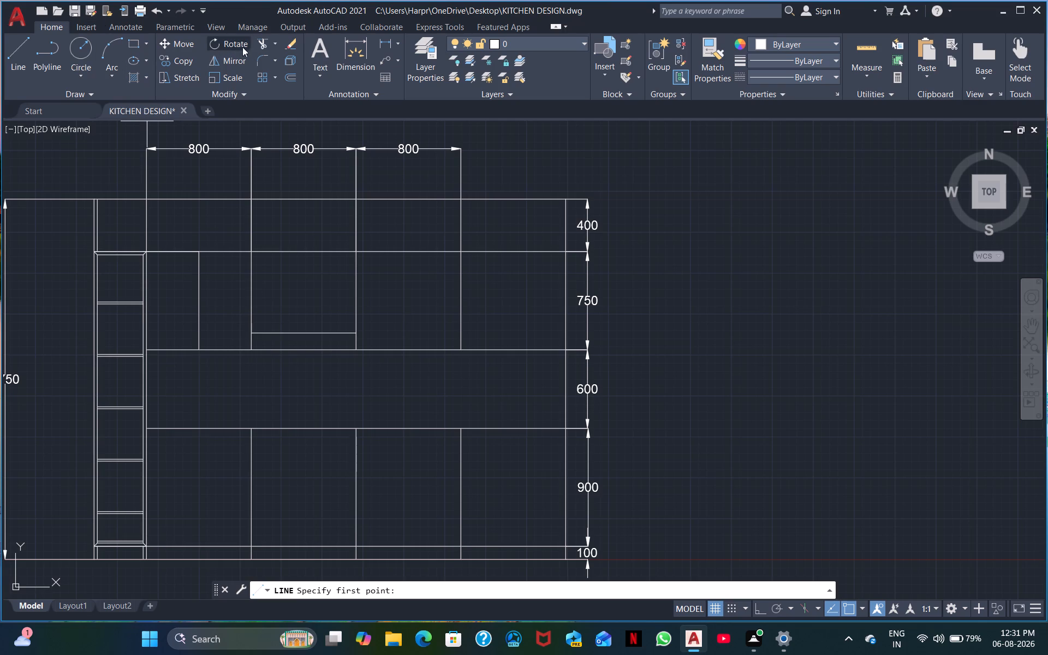
click(260, 38)
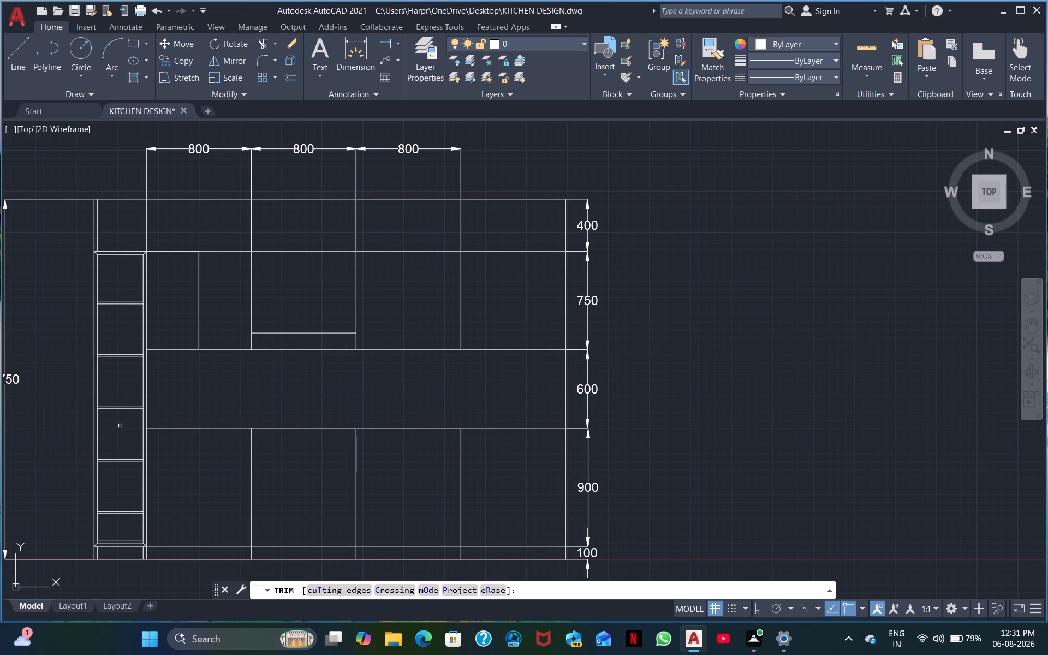
click(270, 348)
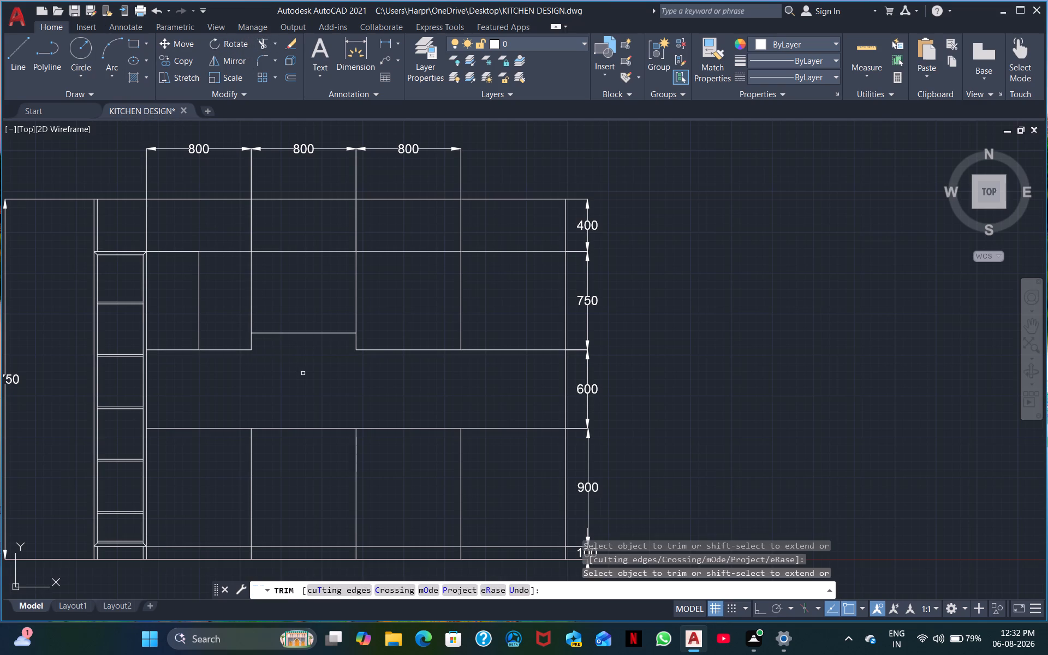
middle_click(303, 374)
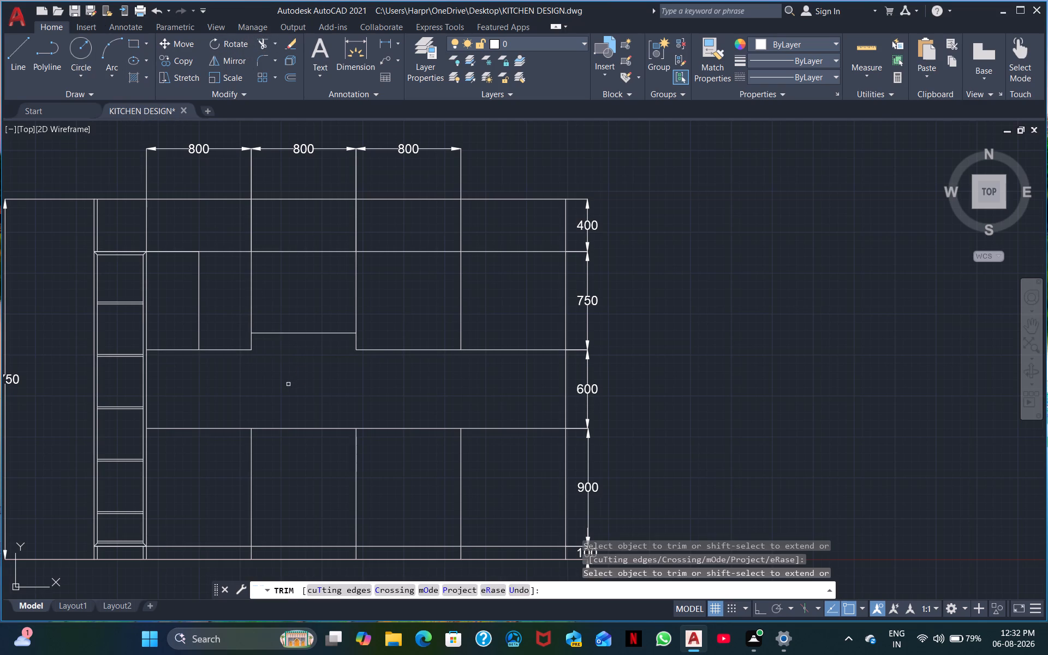
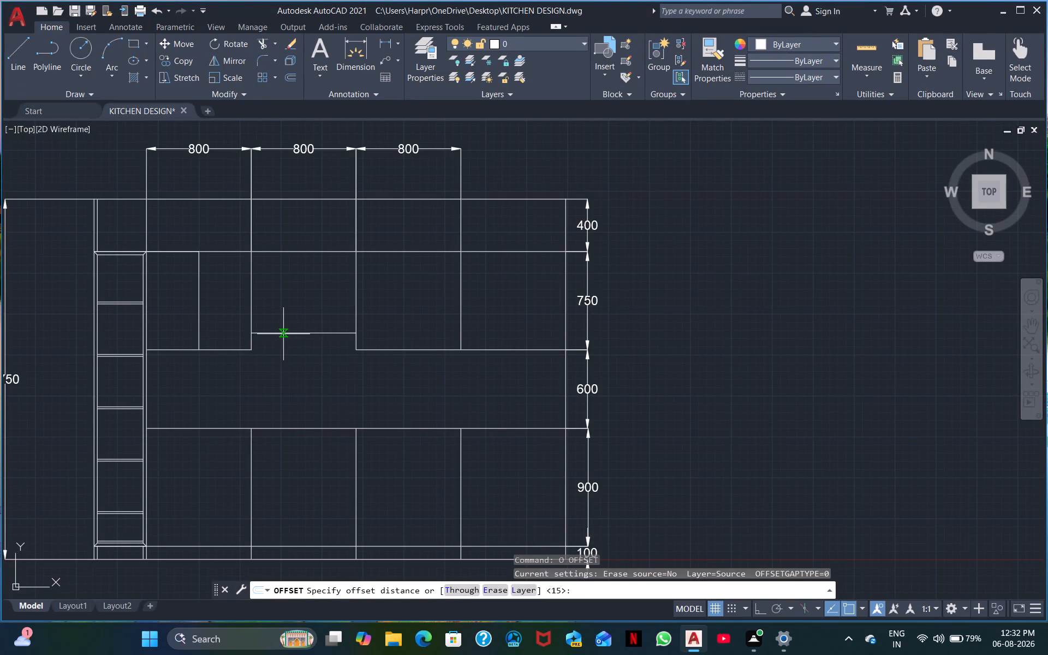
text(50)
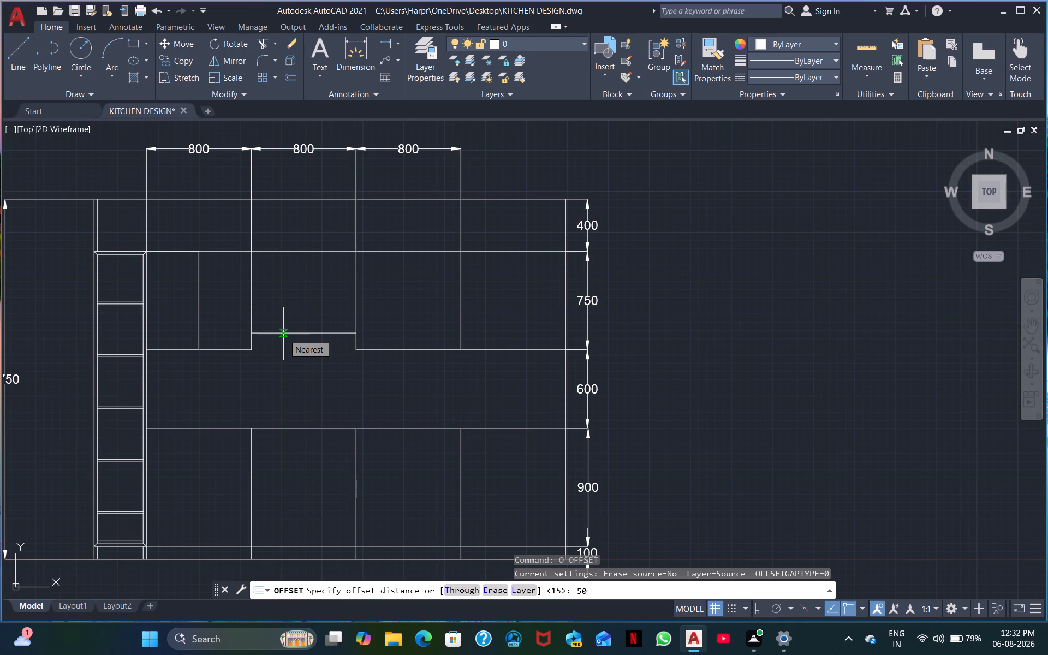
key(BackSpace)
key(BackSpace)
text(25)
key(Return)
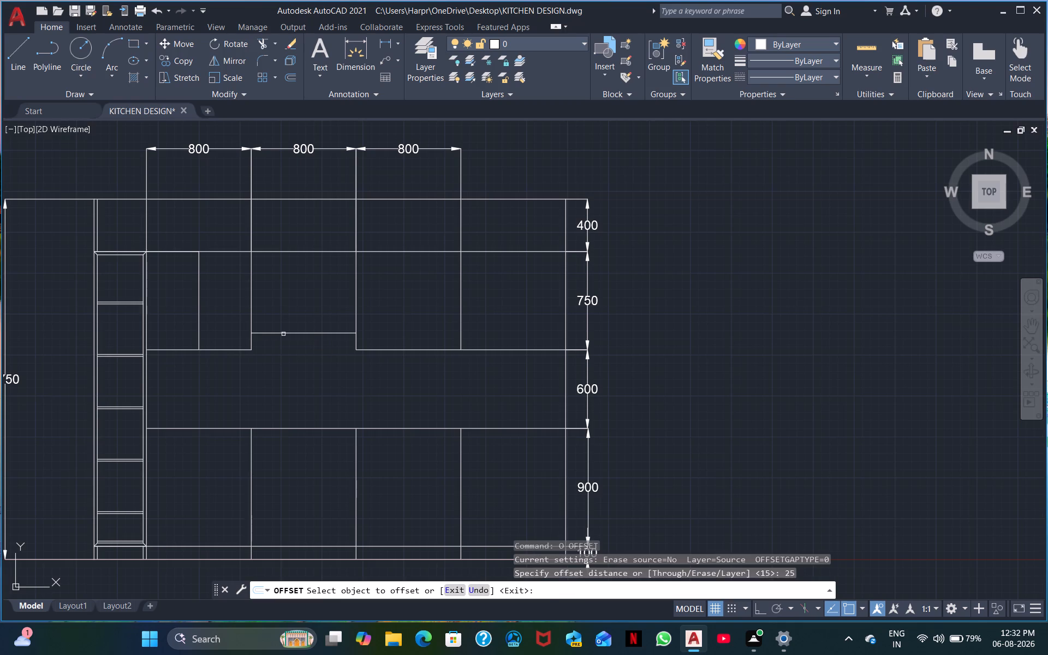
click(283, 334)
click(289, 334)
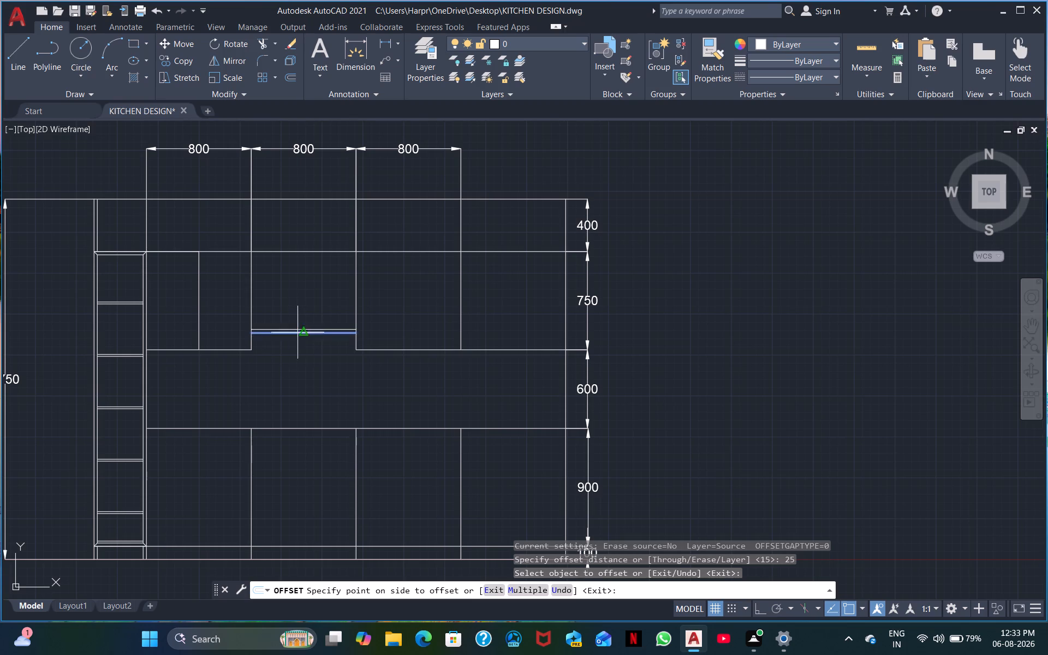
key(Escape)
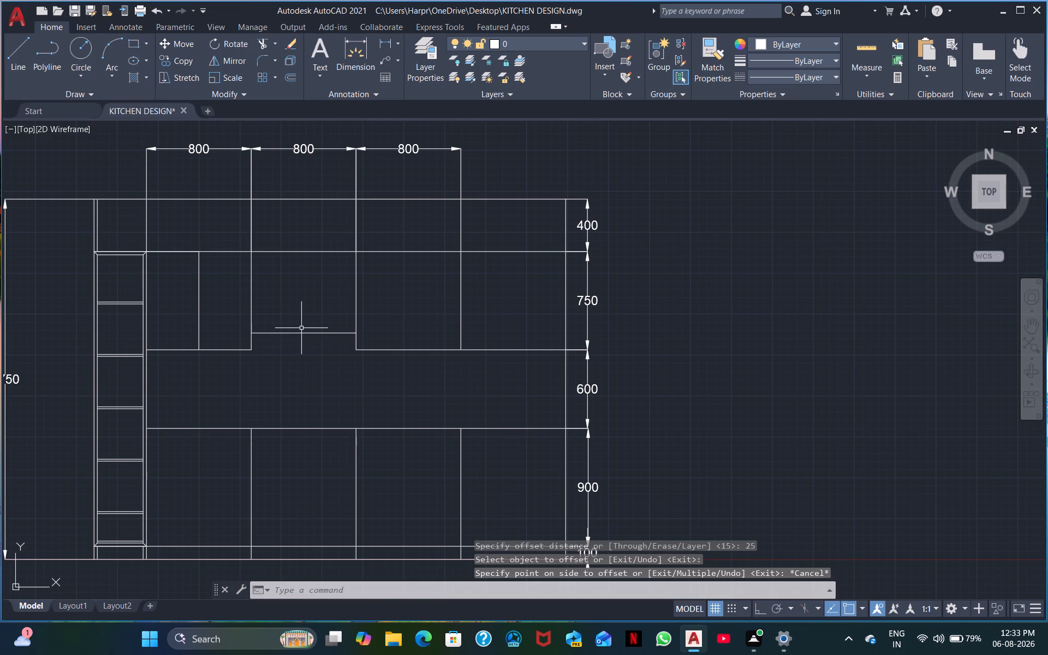
Offset the raised bottom line of the second 800-wide cell 50 downward.
key(space)
text(50)
key(Return)
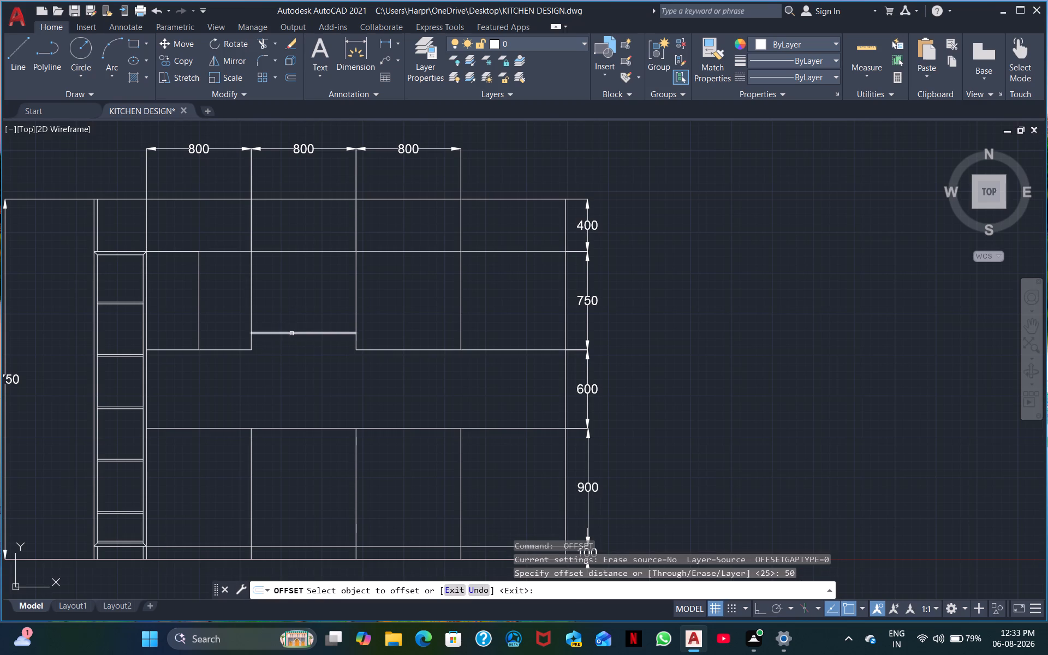
click(291, 334)
click(290, 350)
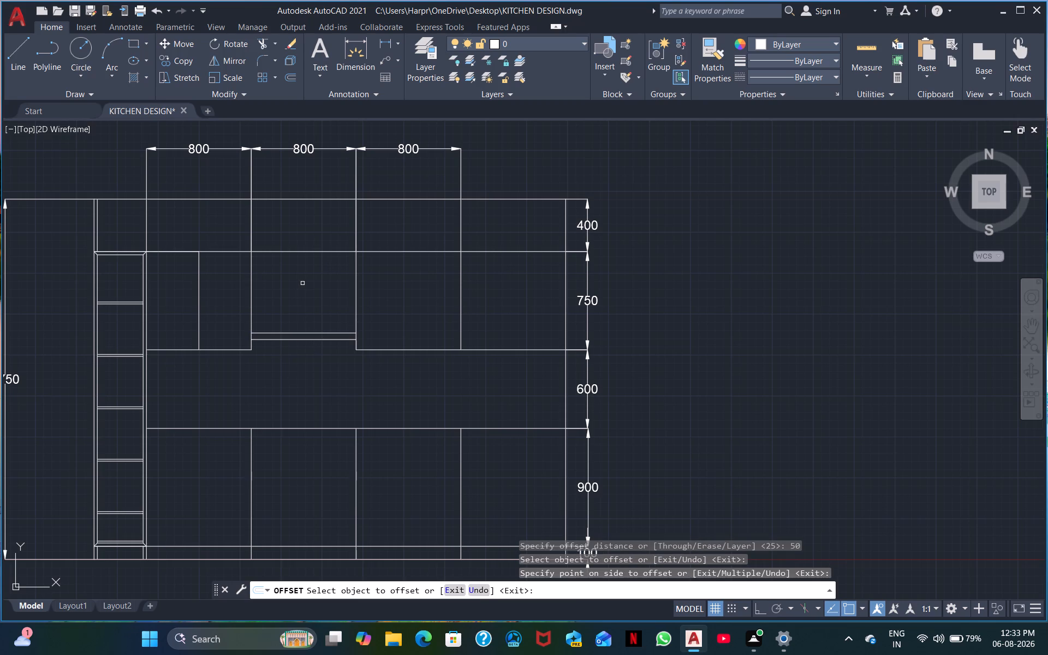
key(space)
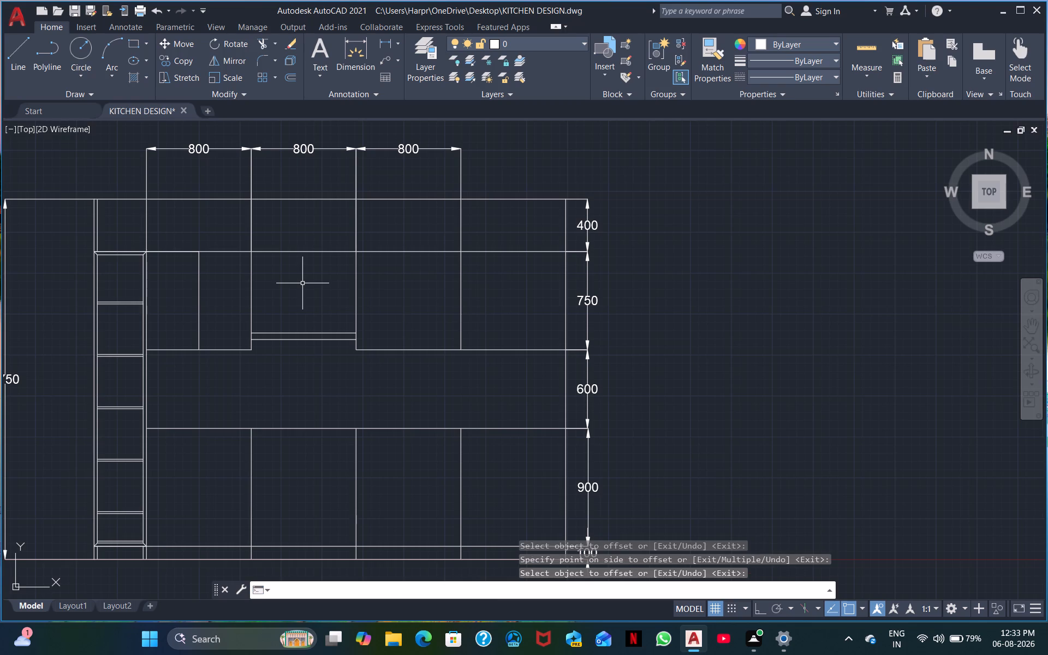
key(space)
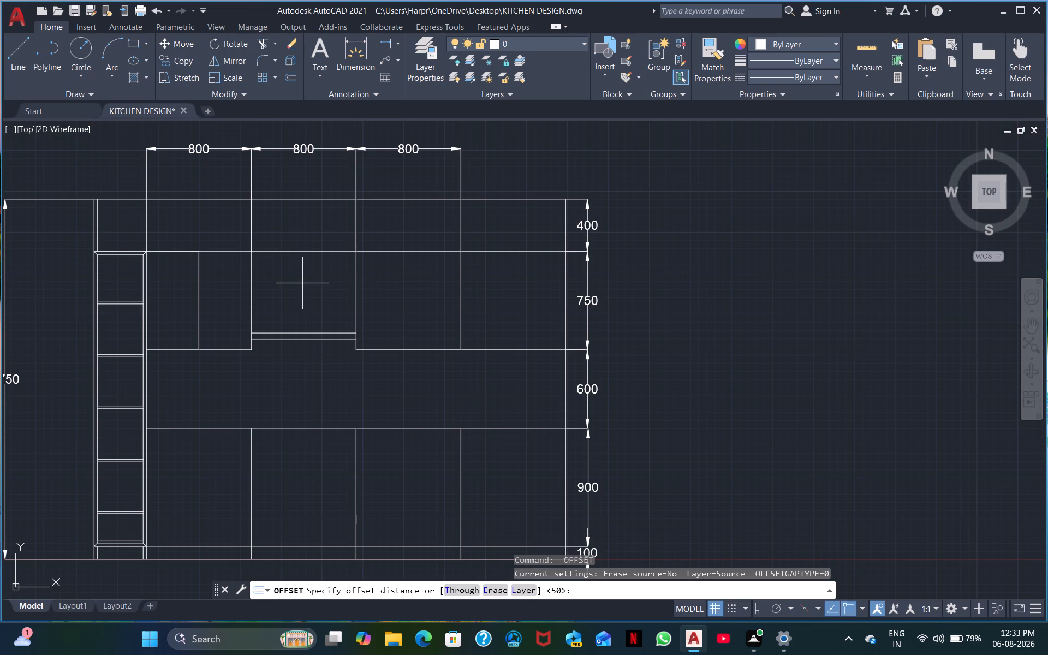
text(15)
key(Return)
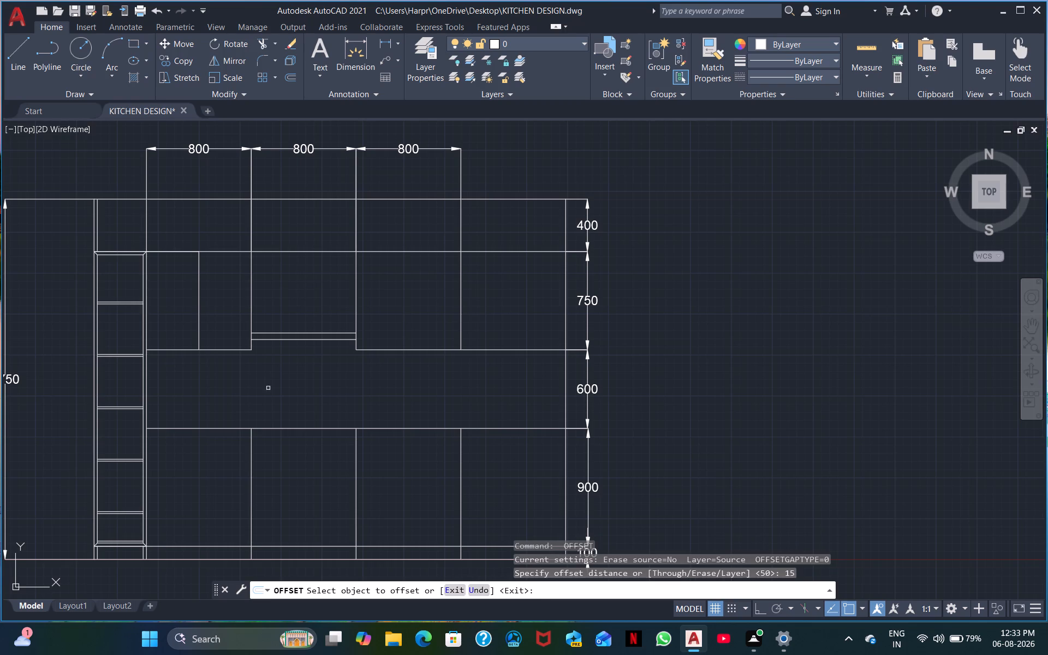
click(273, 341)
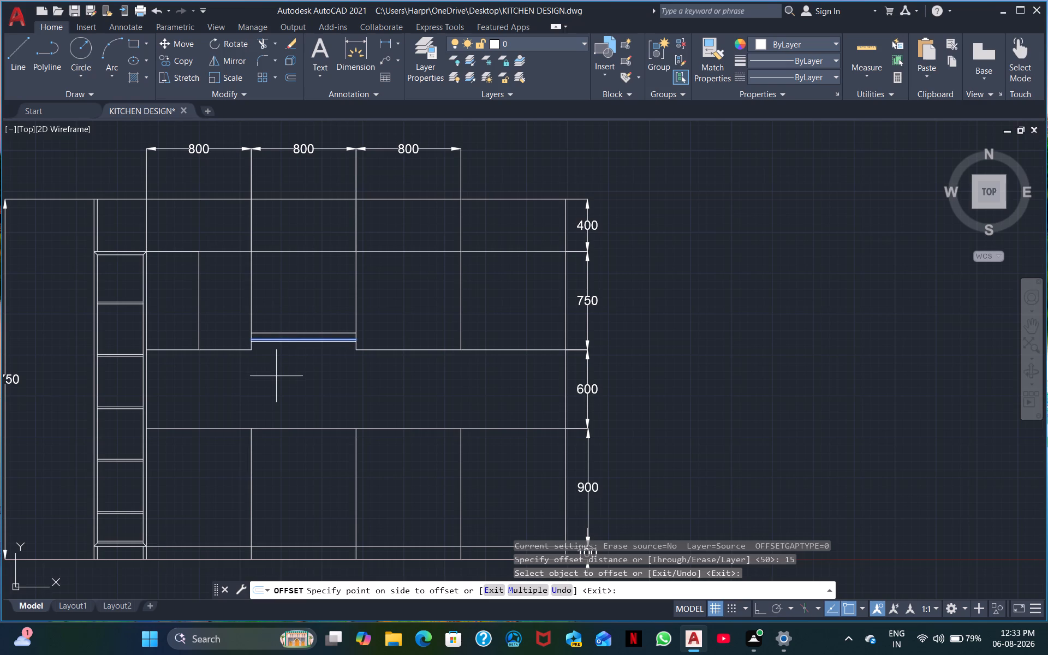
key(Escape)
Offset the lower of the two lines under the second 800-wide cell 25 downward.
key(space)
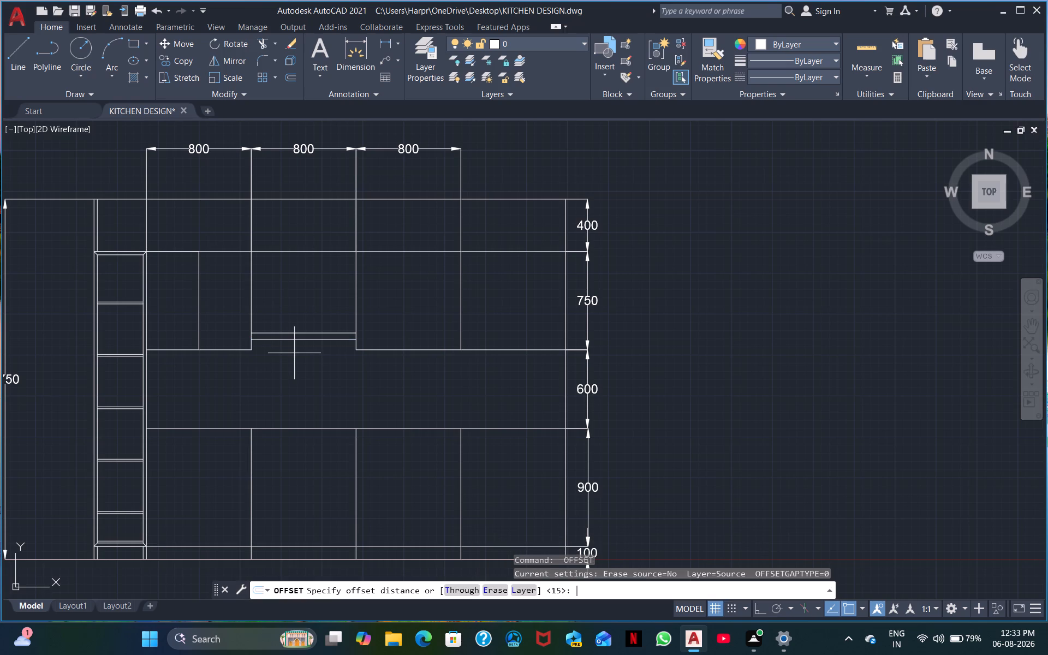
text(25)
key(Return)
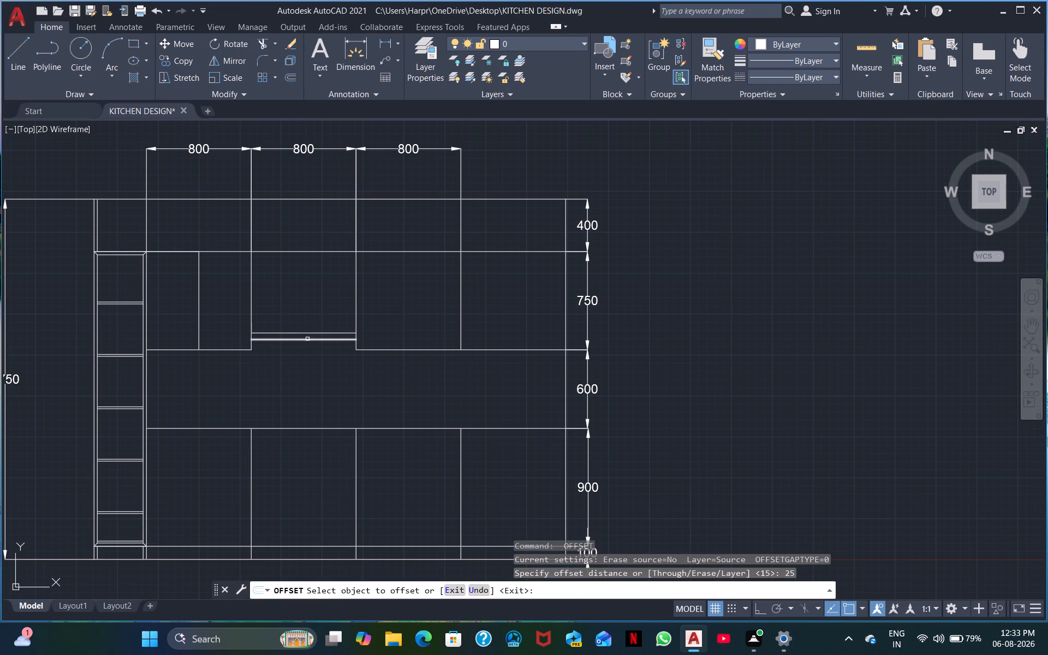
click(307, 339)
click(307, 352)
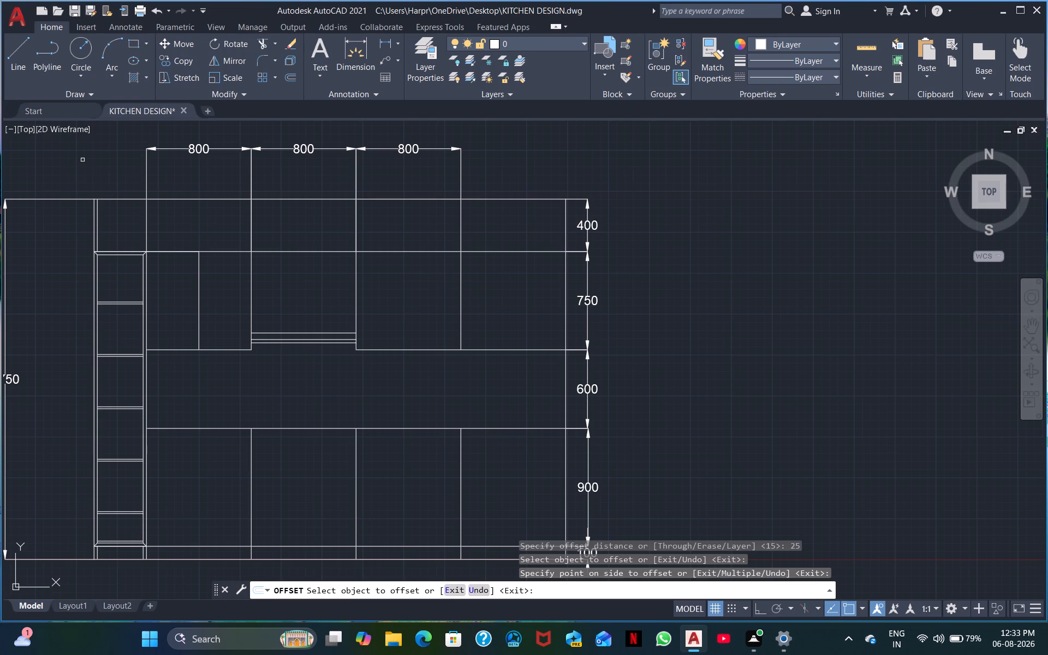
Draw short diagonals at both ends of the 25-high strip, sloping inward from the middle line's ends to the lowest line.
click(14, 52)
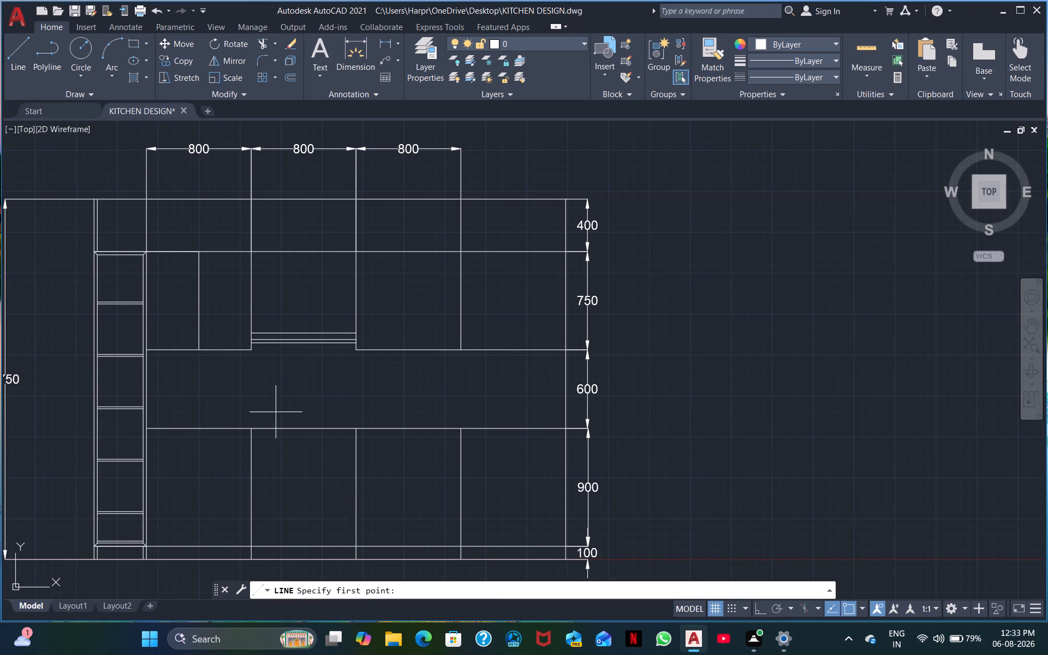
scroll(277, 406, up, 2)
middle_drag(235, 316, 223, 362)
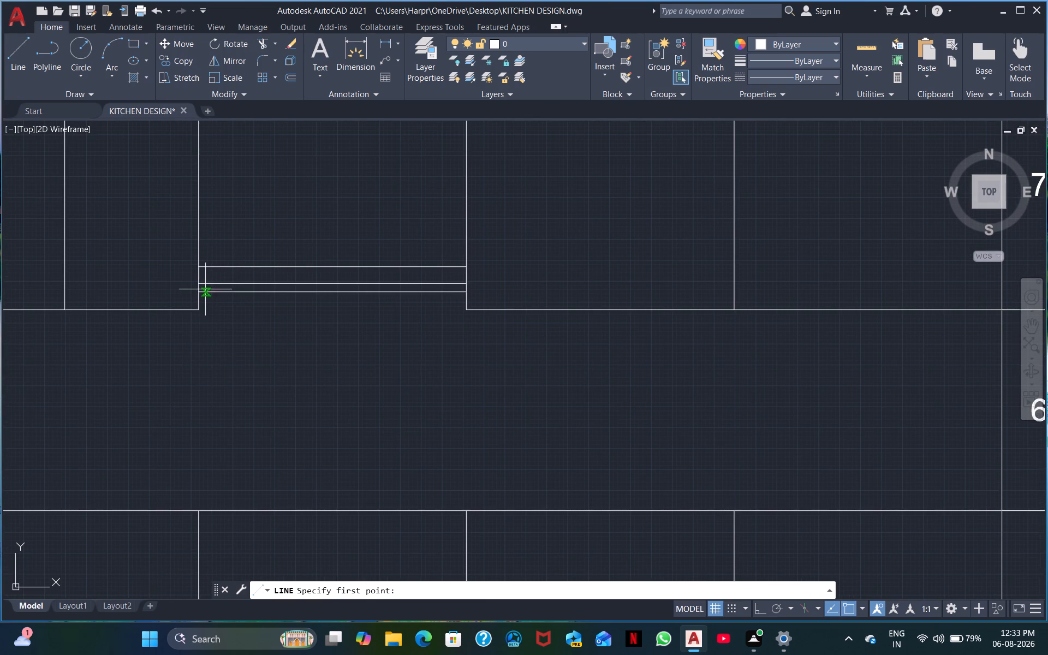
click(201, 286)
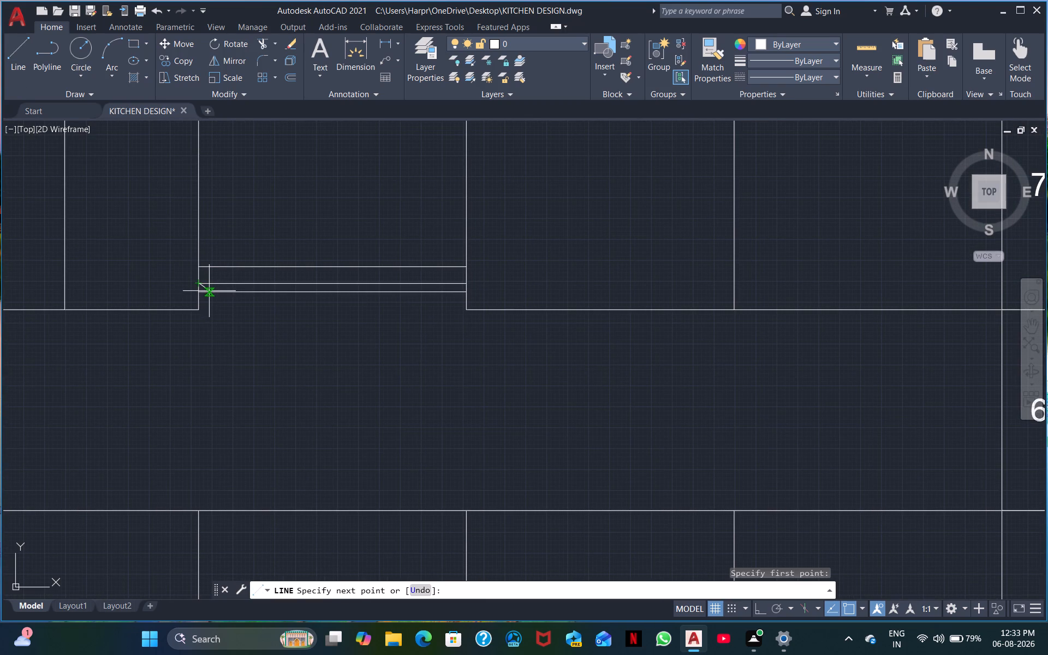
click(209, 293)
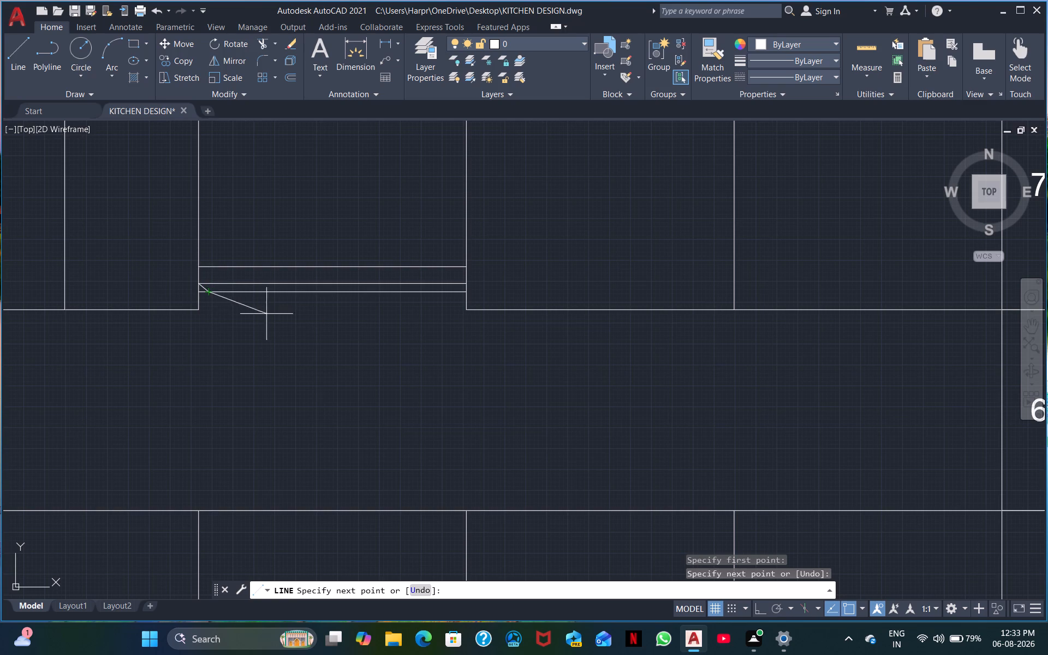
key(Escape)
key(space)
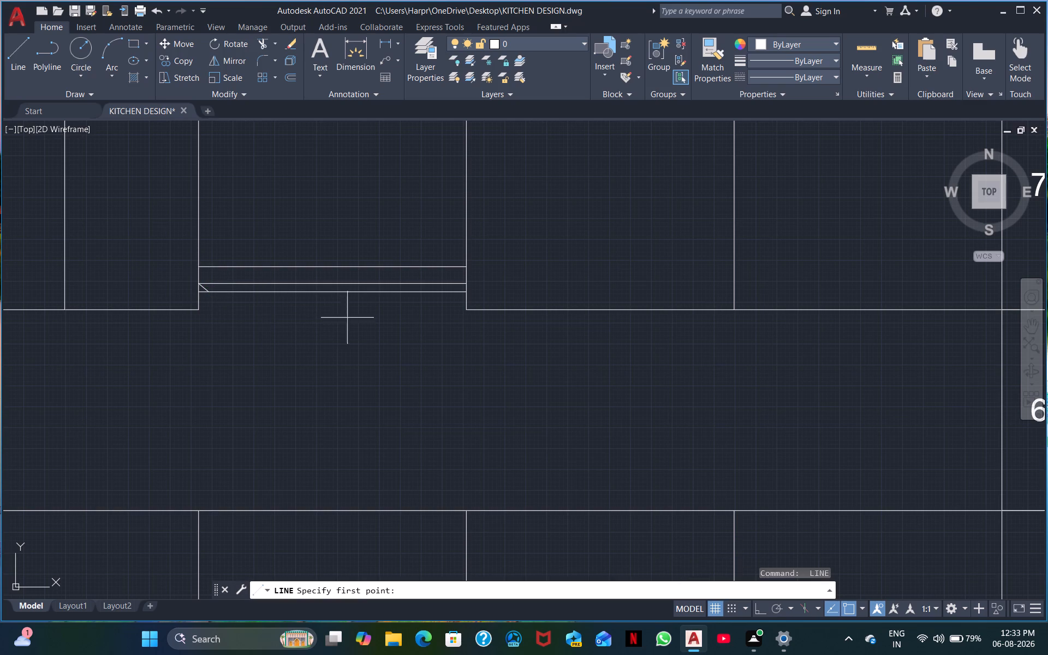
click(468, 285)
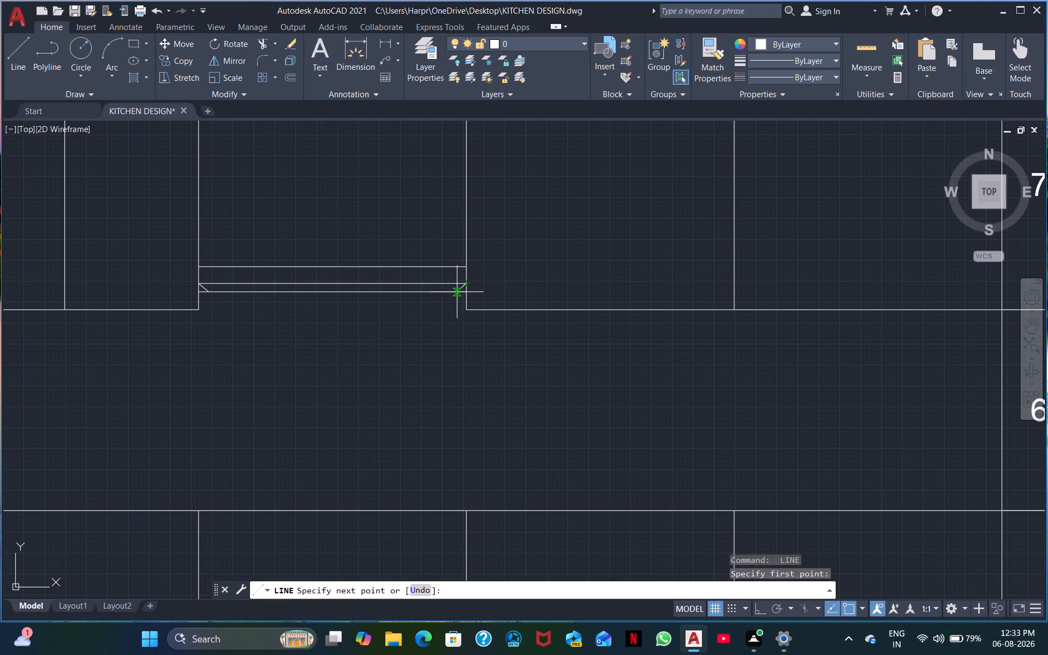
click(457, 292)
key(Escape)
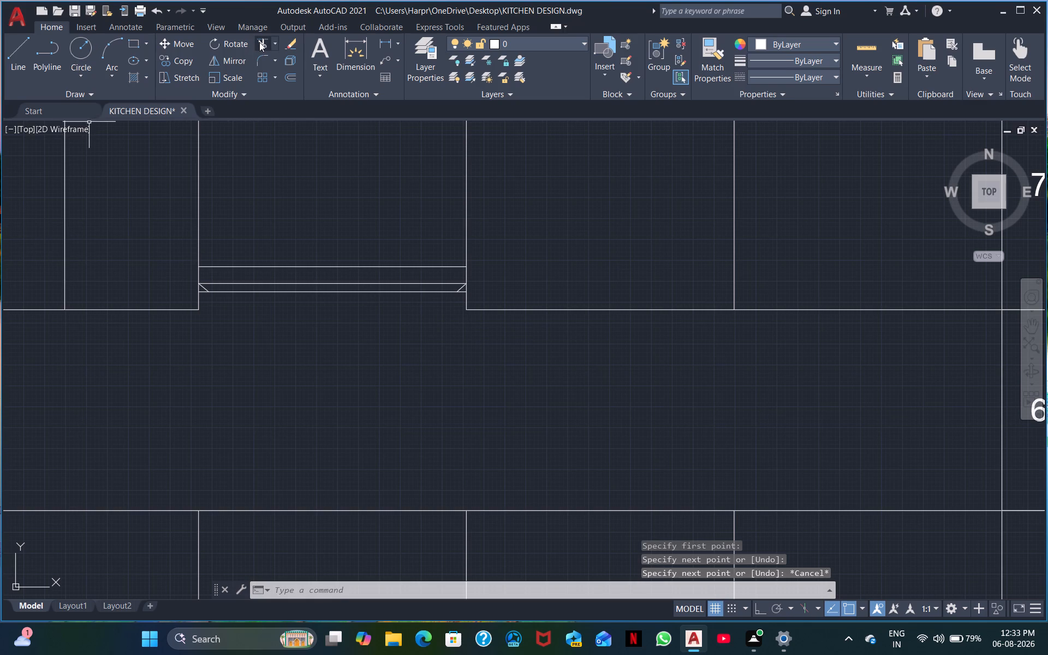
Trim both ends of the lowest line outside the diagonals to give the strip bevelled corners.
click(259, 42)
scroll(187, 303, up, 3)
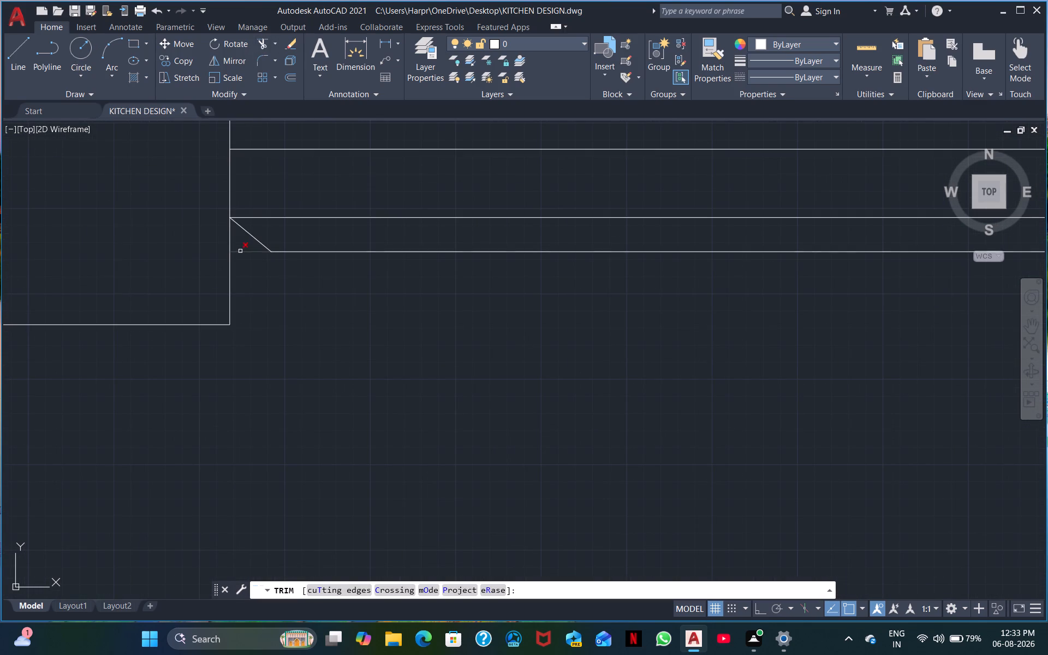
click(241, 252)
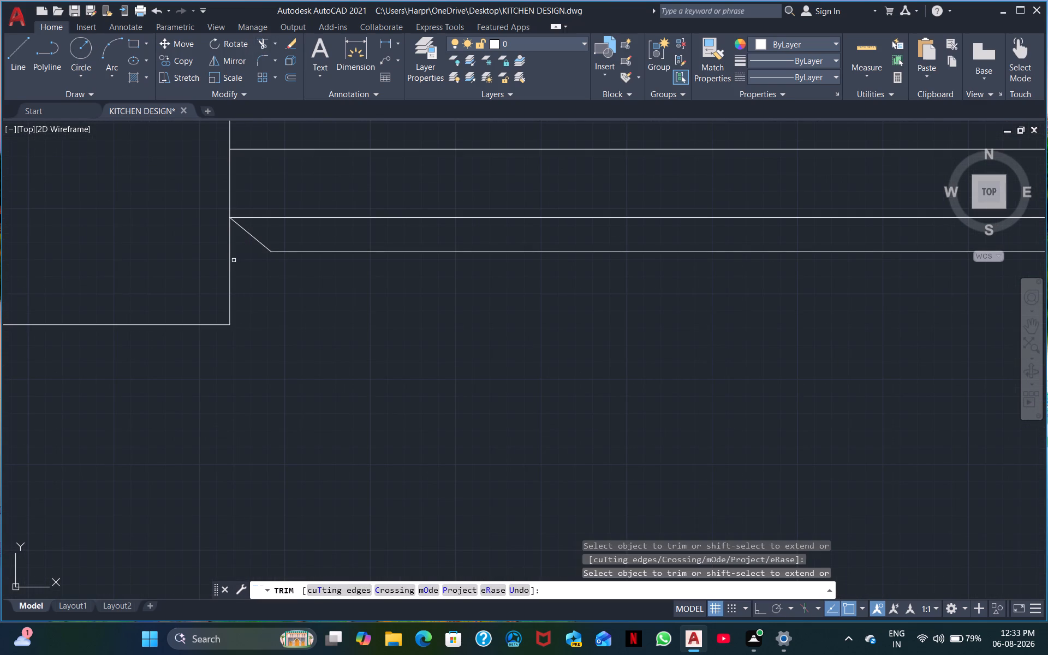
middle_drag(551, 342, 147, 341)
middle_drag(589, 365, 232, 362)
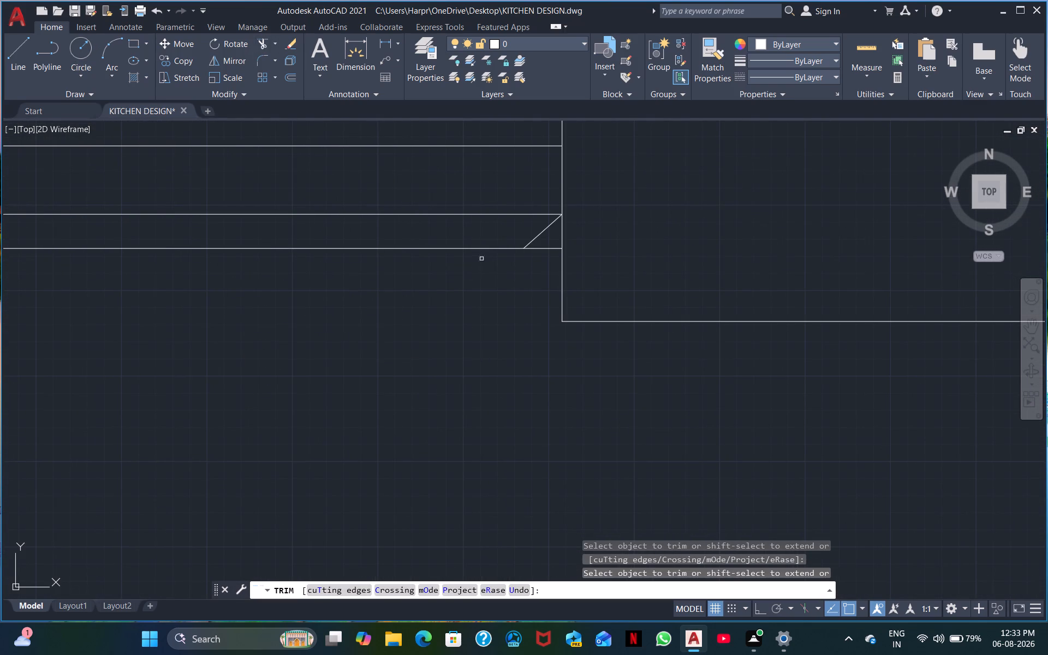
click(545, 248)
scroll(445, 330, down, 3)
middle_drag(485, 360, 335, 420)
middle_drag(286, 415, 358, 431)
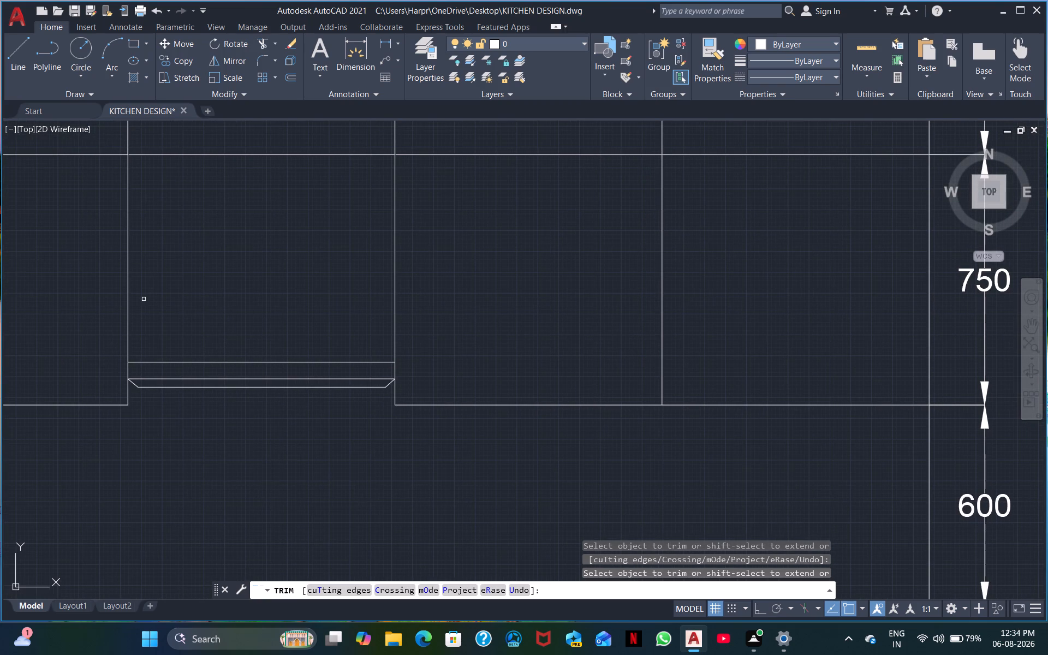
key(Escape)
With Ortho on, split the third 800-wide cell of the 750-high row by a line 400 along its top edge, continuing down to the bottom edge.
middle_drag(506, 297, 501, 335)
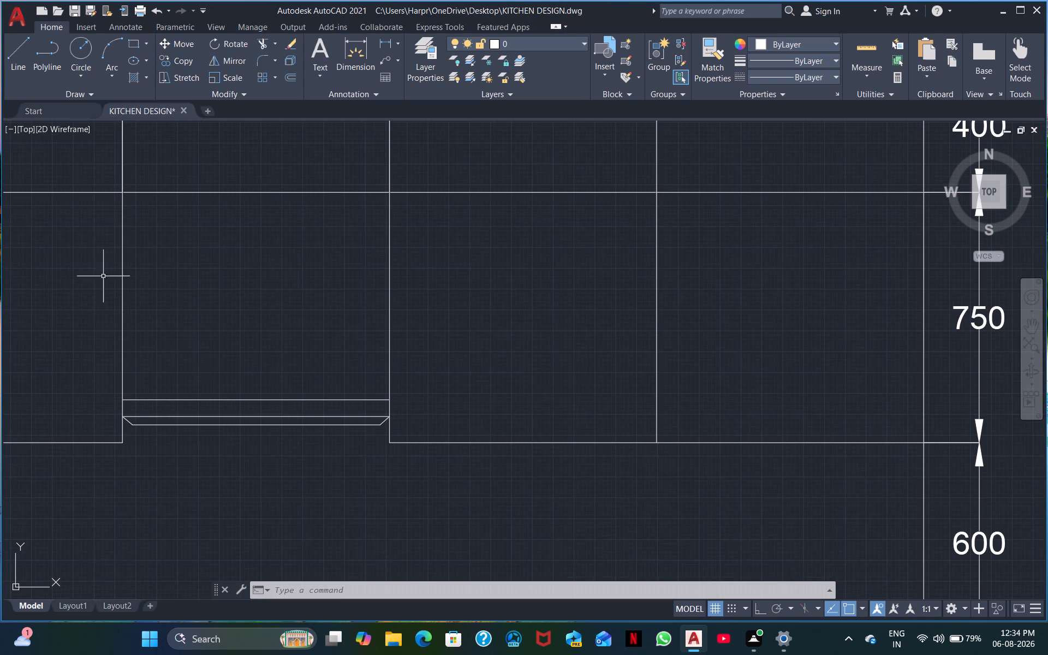
middle_drag(545, 275, 448, 384)
scroll(450, 377, down, 2)
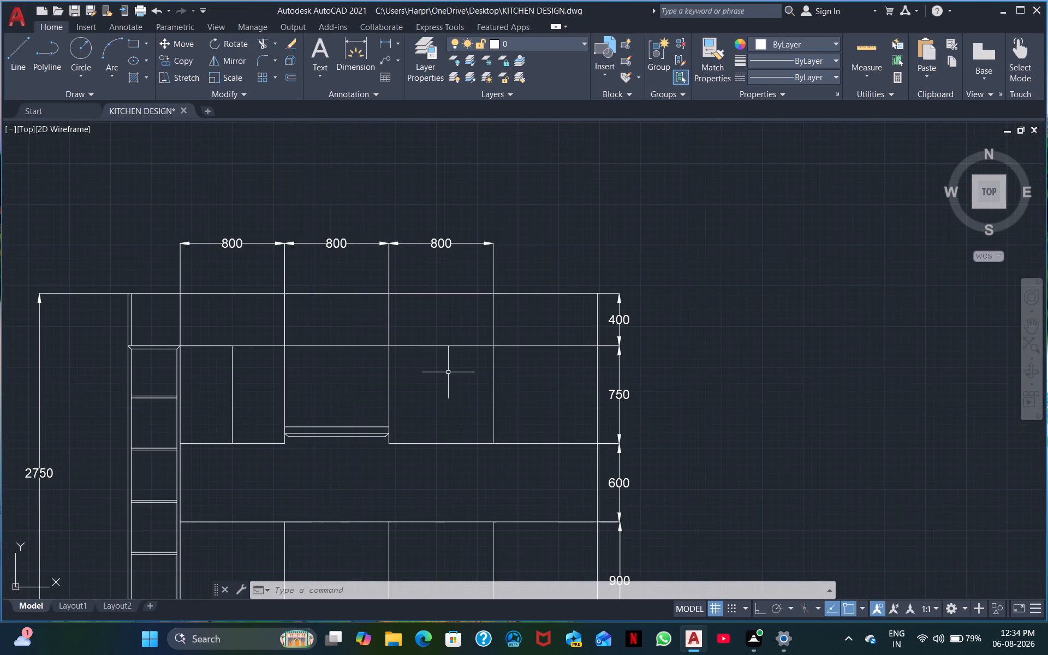
scroll(450, 360, up, 1)
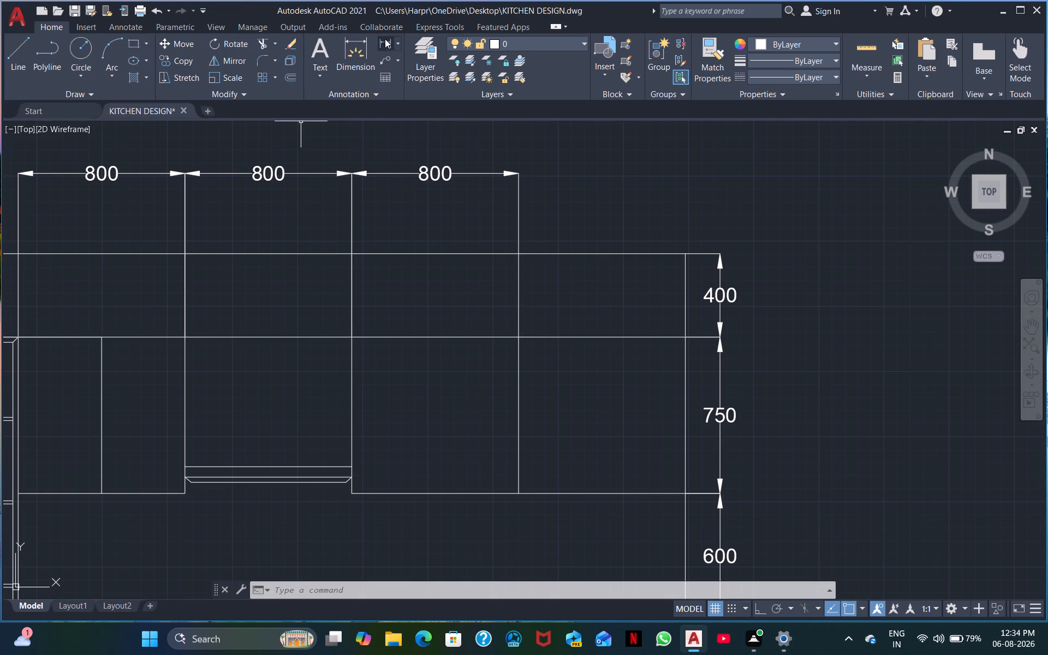
click(14, 64)
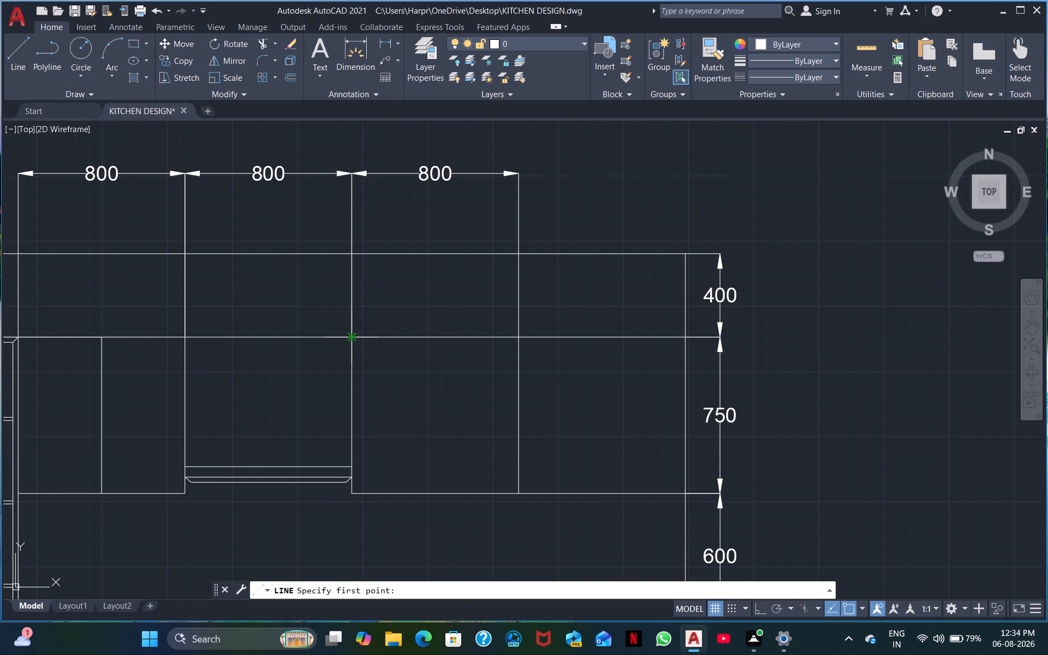
click(355, 337)
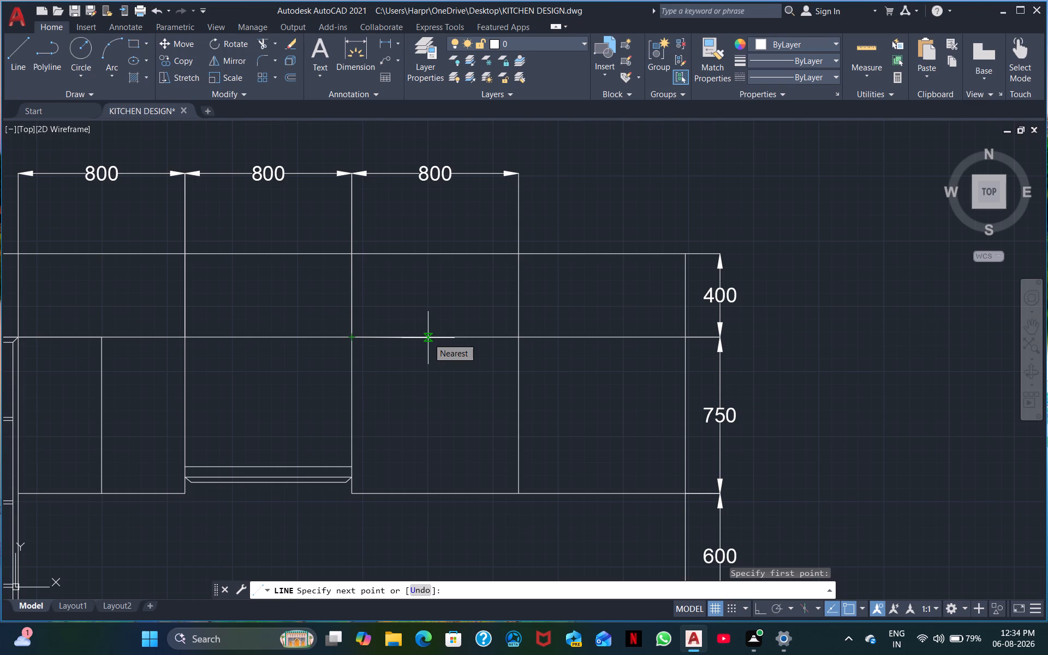
text(400)
key(Return)
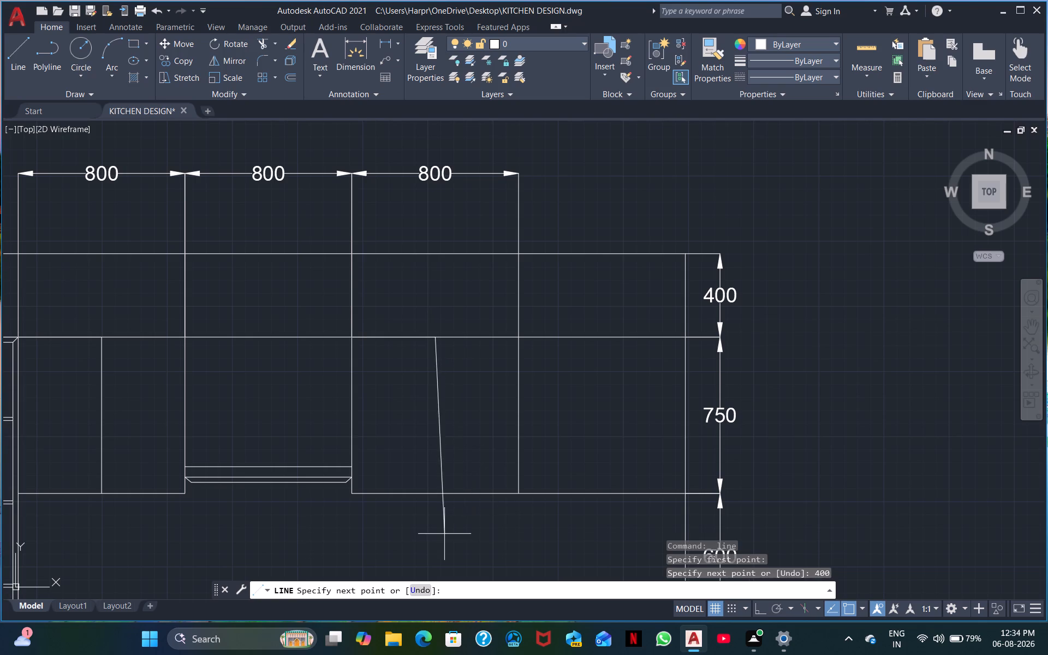
click(759, 606)
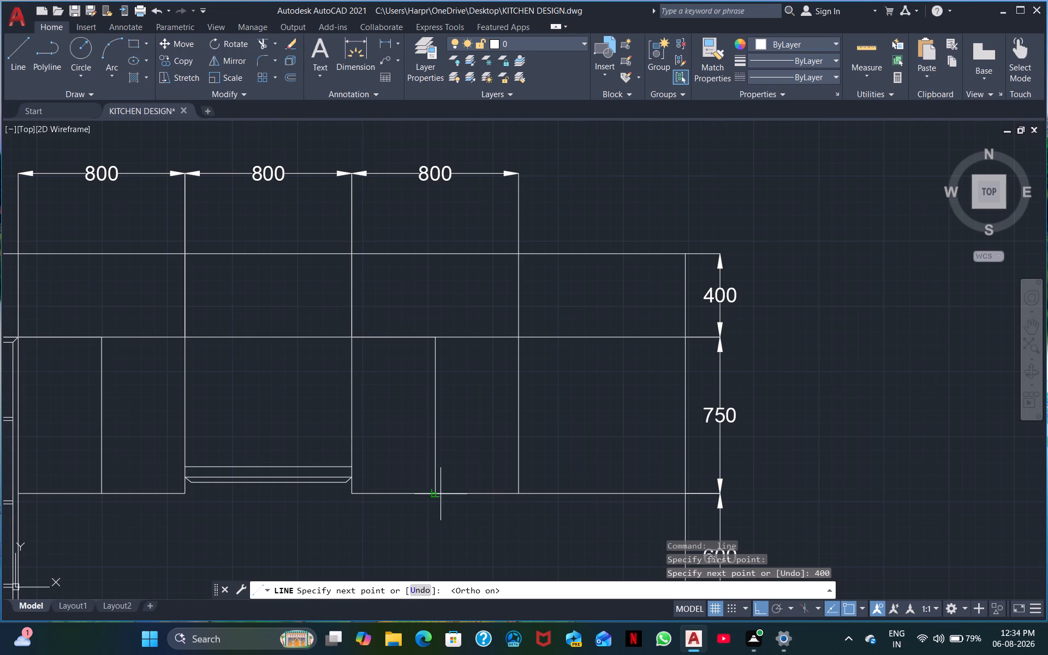
click(437, 496)
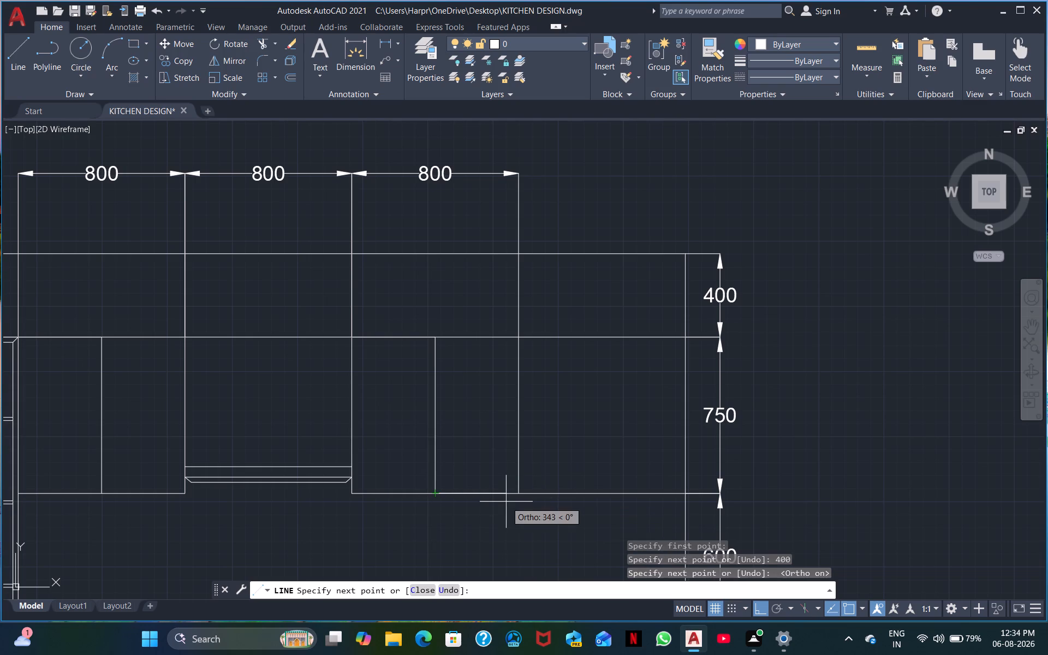
key(Escape)
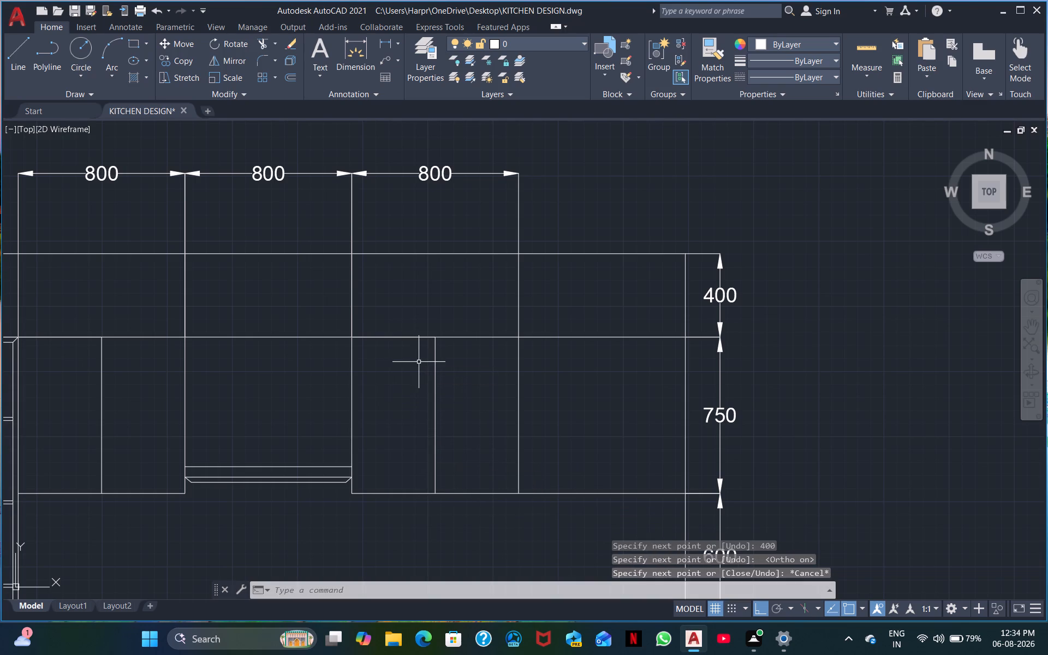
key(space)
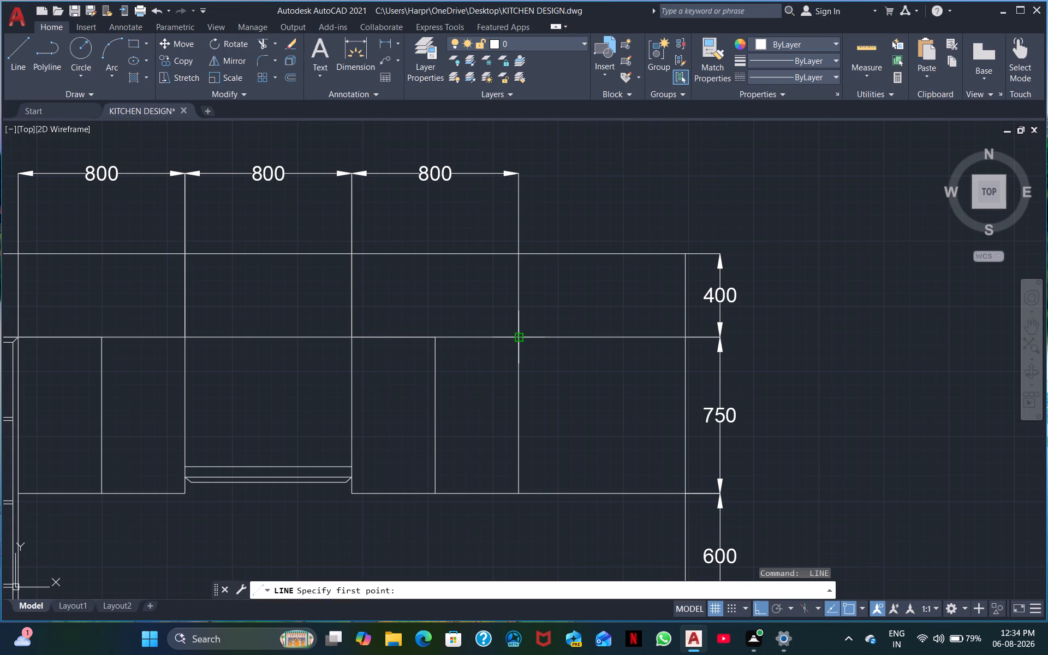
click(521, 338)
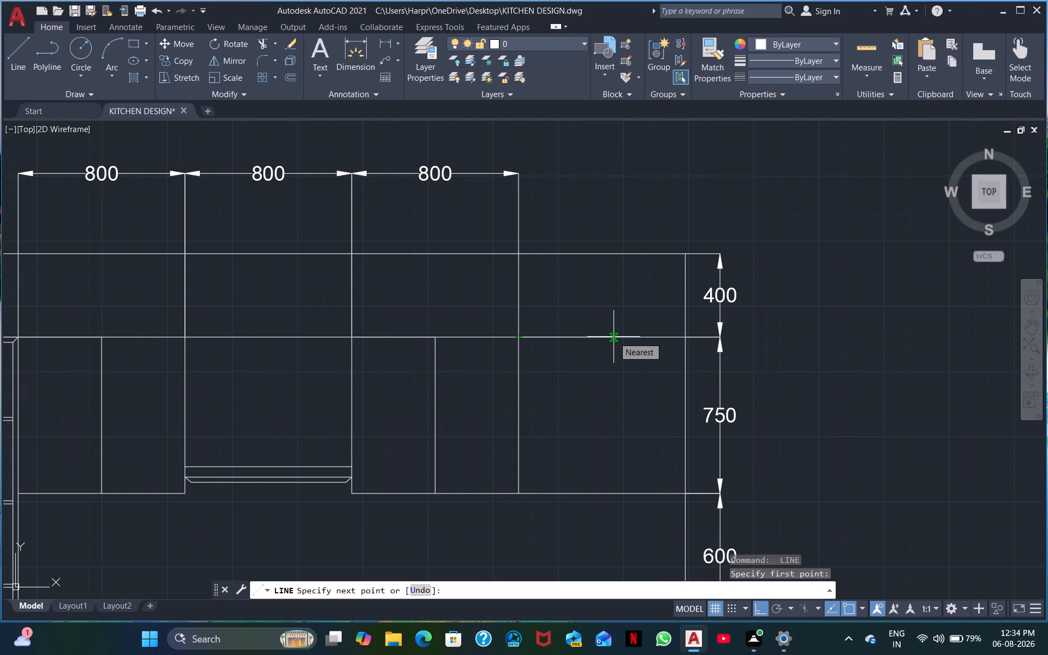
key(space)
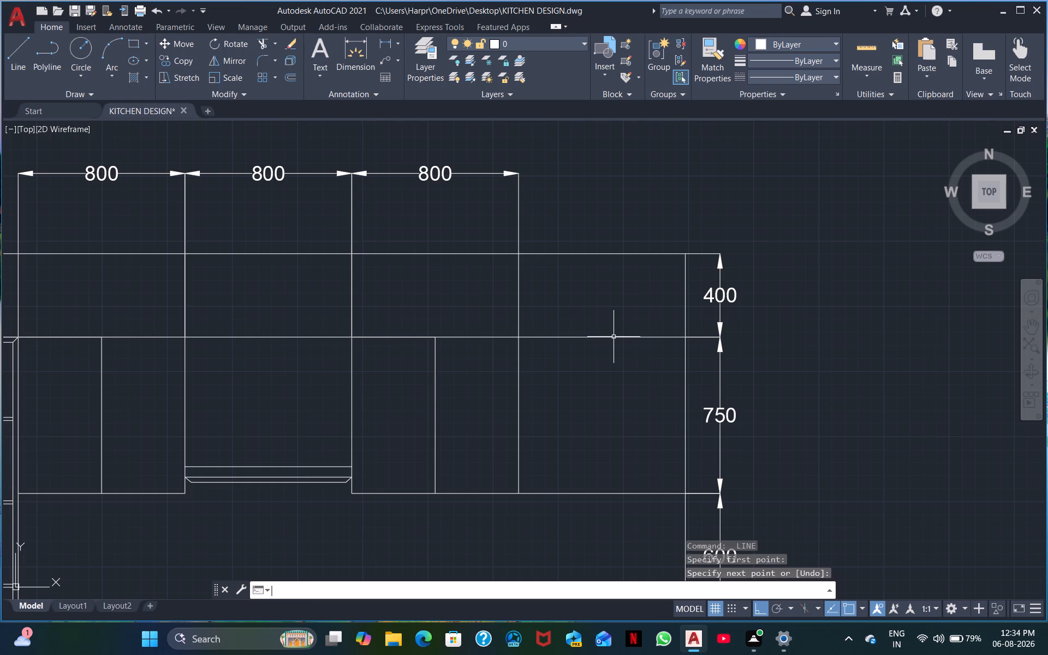
Split the last cell of the 750-high row by a line 400 along its top edge, continuing down to the bottom edge.
key(space)
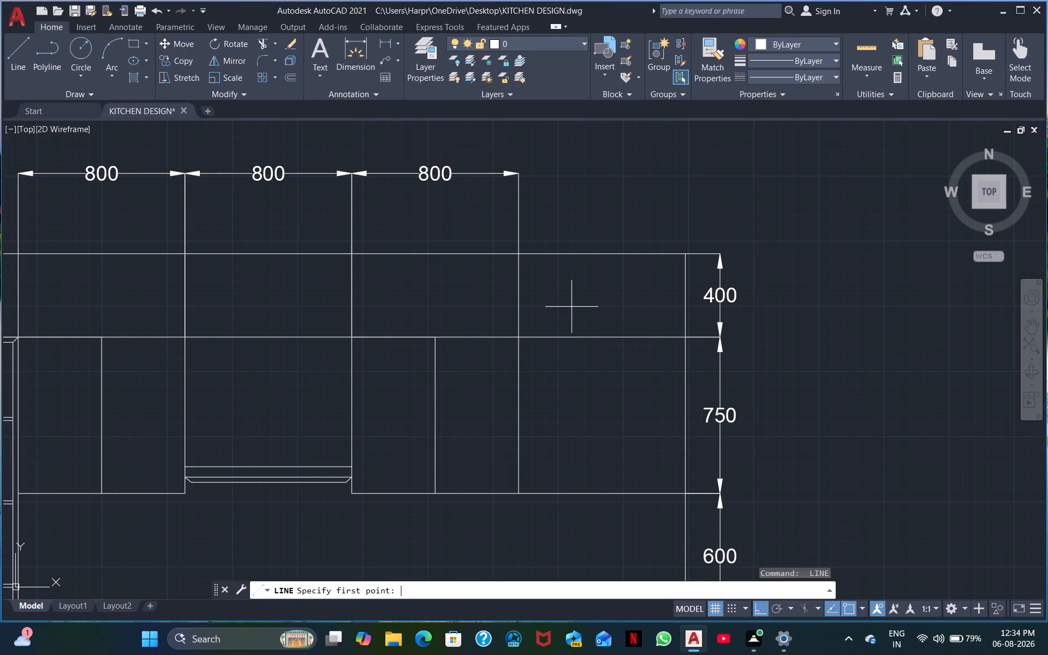
click(518, 335)
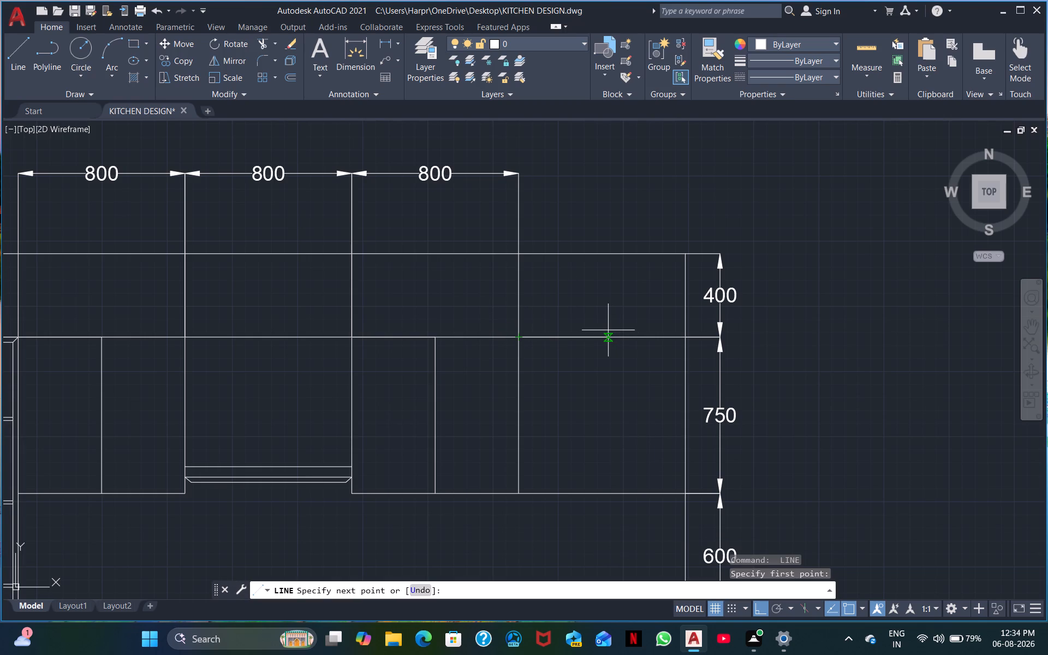
text(400)
key(Return)
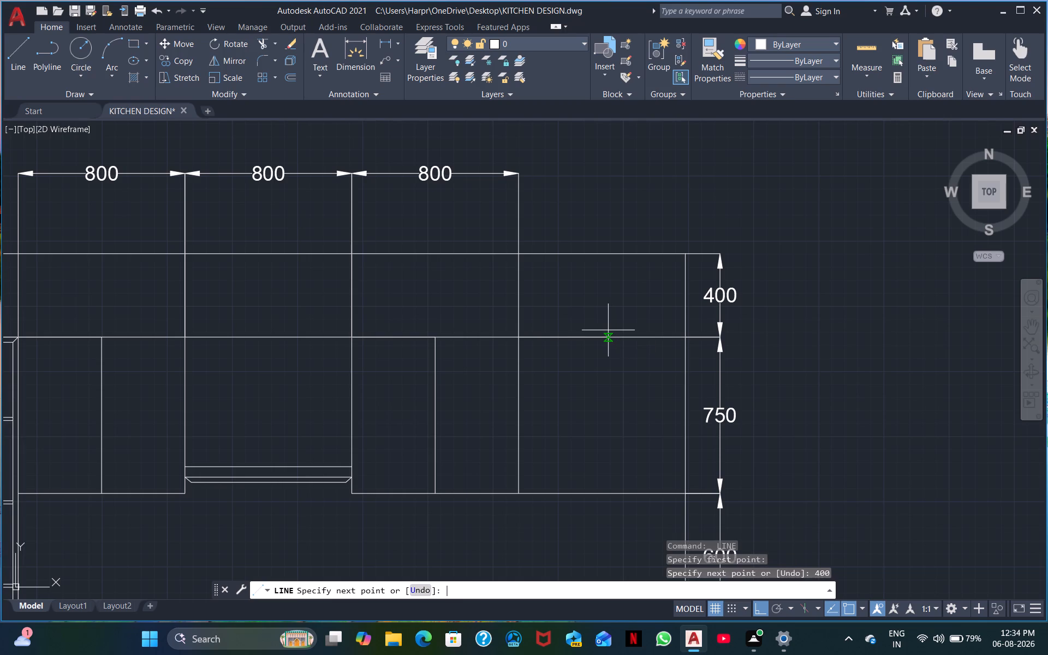
click(605, 493)
key(Escape)
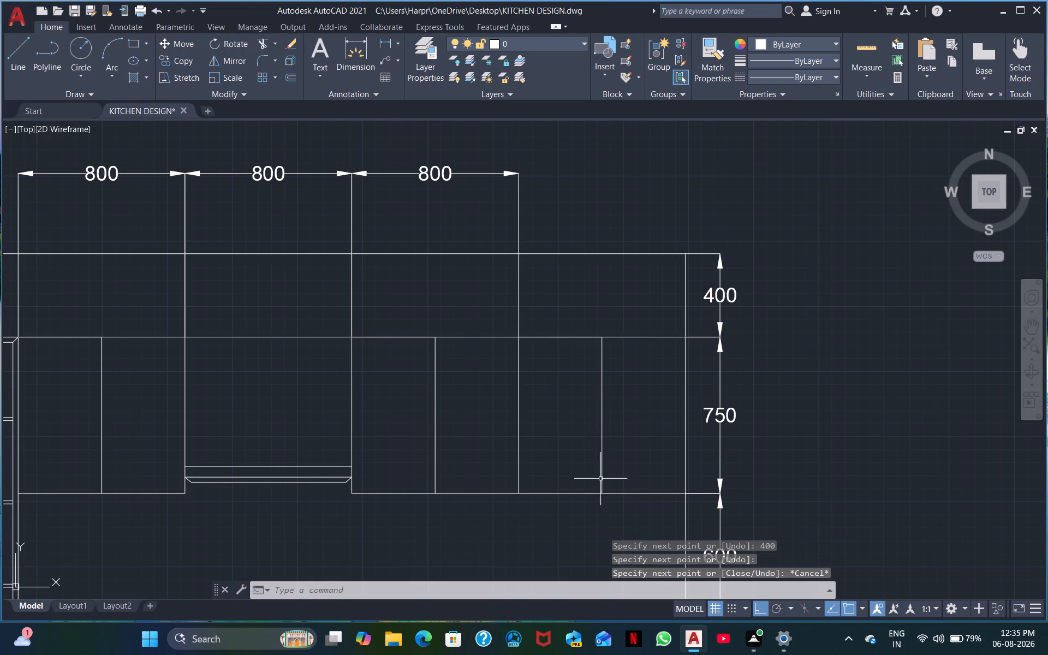
Offset the third 800-wide cell's side edges 25 inward and its dividing line 25 to both sides in the 750-high row.
scroll(543, 471, up, 1)
middle_drag(545, 457, 671, 444)
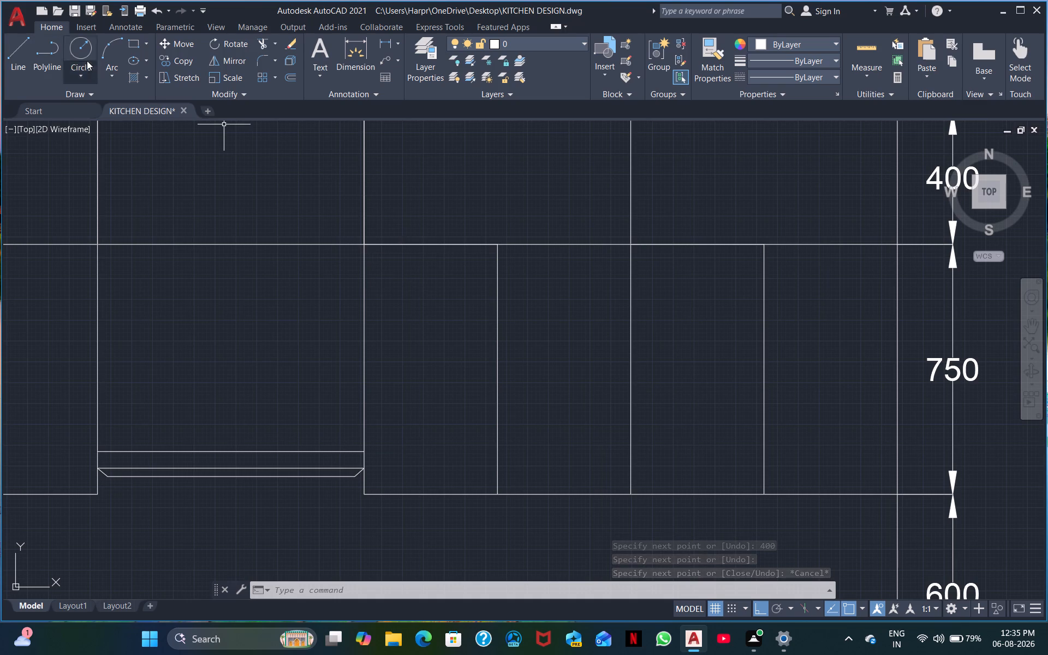
text(O)
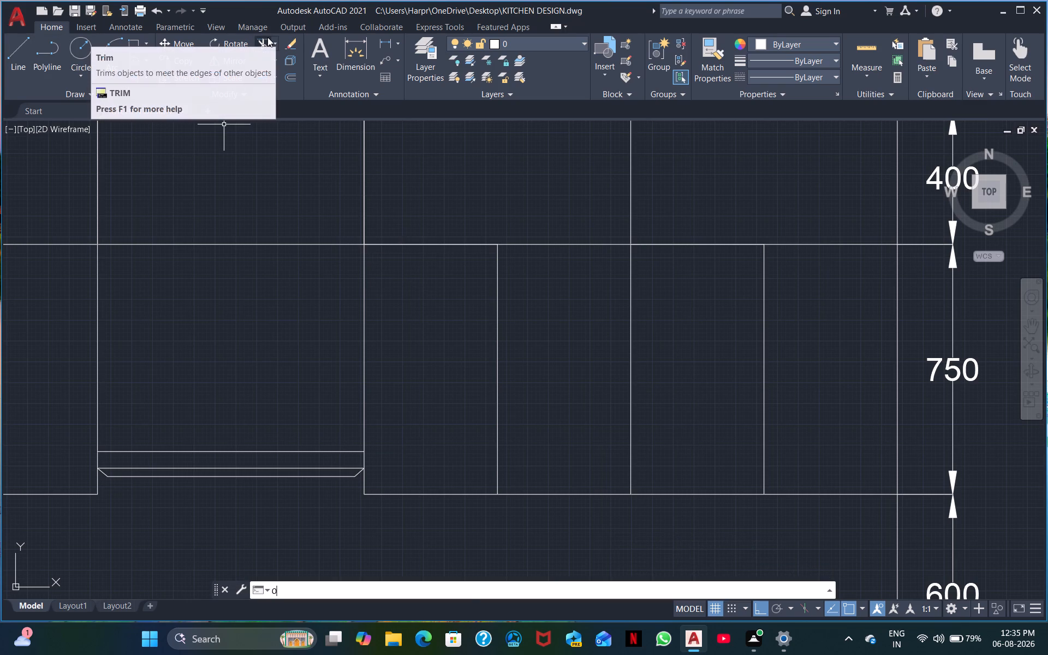
key(space)
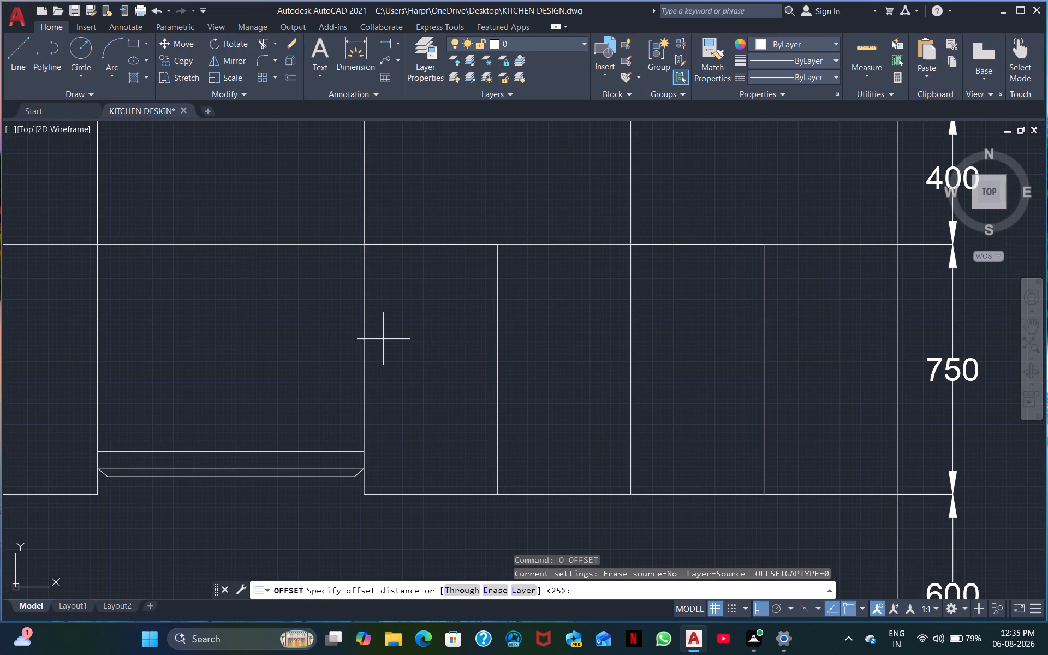
text(250)
key(BackSpace)
key(Return)
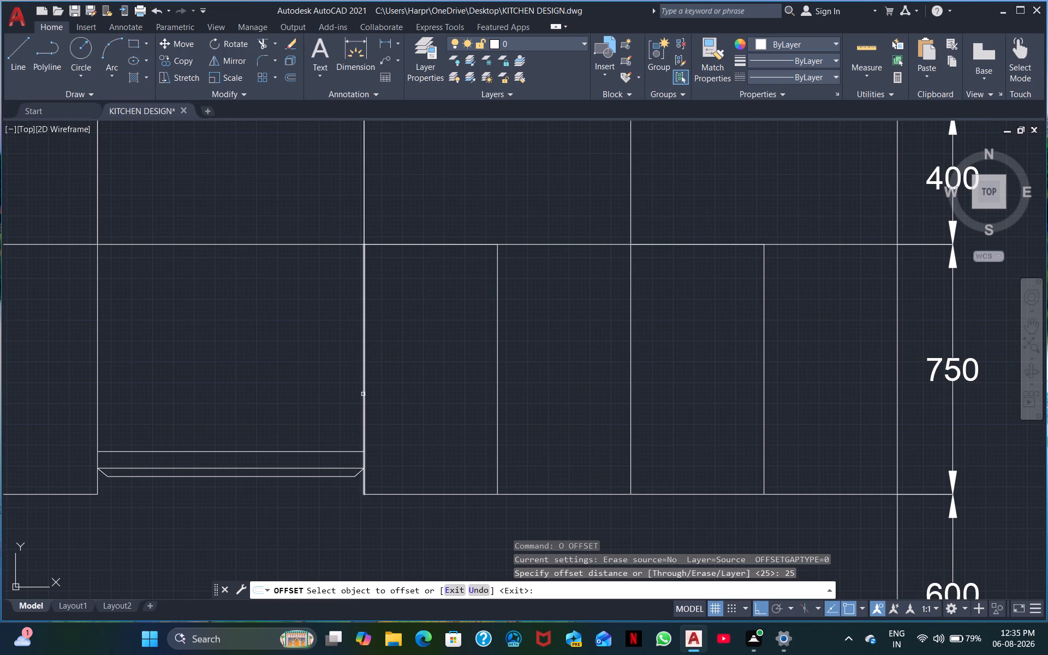
click(363, 395)
click(385, 400)
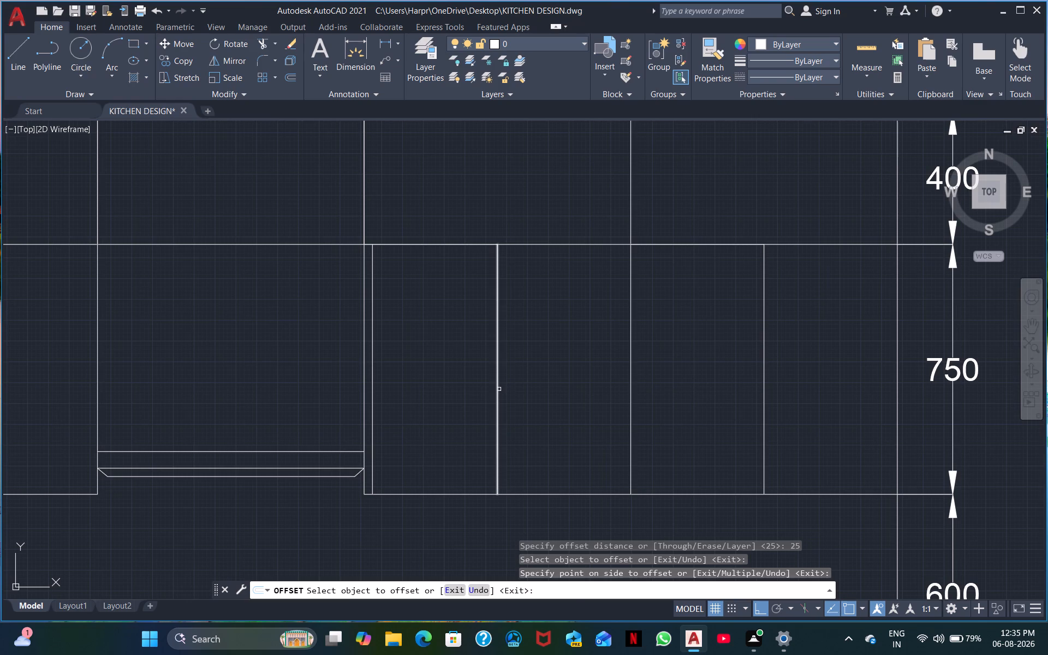
click(498, 391)
click(484, 394)
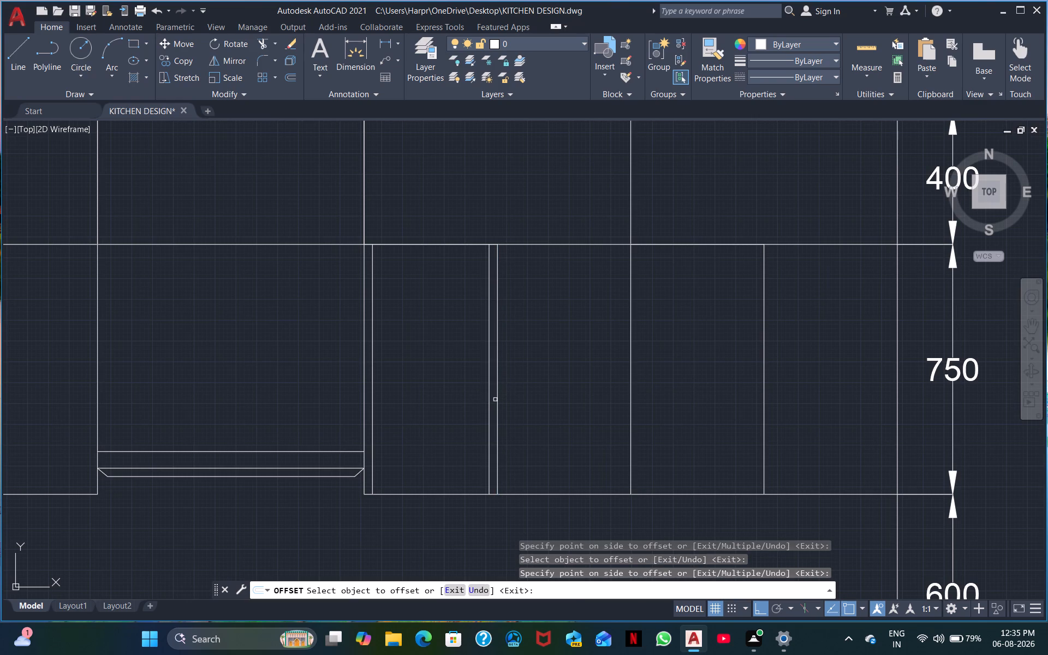
click(496, 400)
click(510, 401)
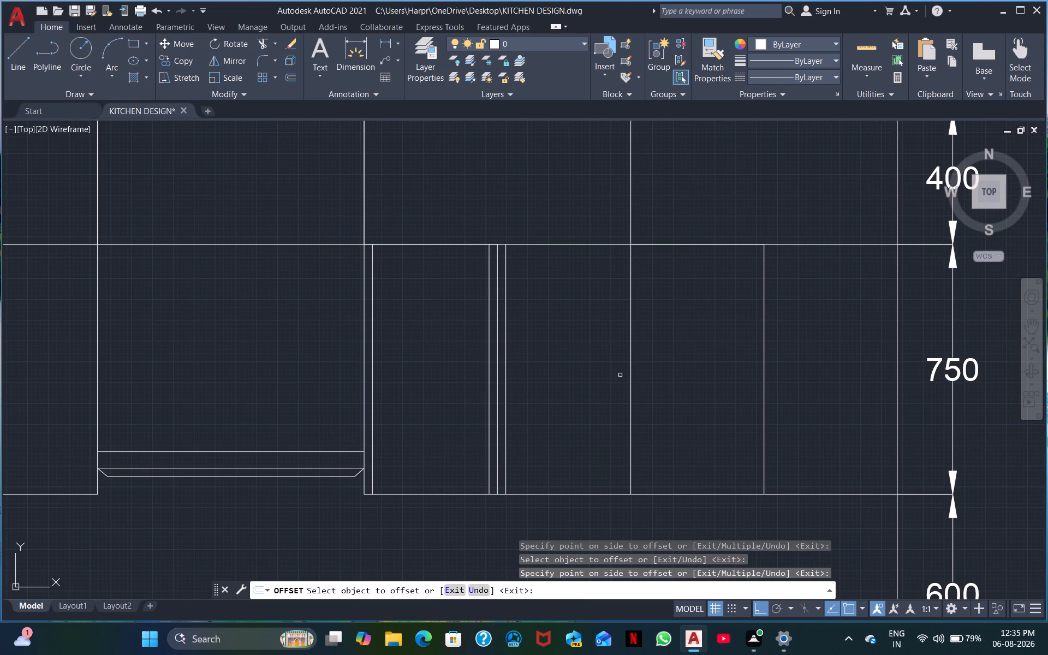
click(631, 371)
click(611, 384)
Offset the last cell's dividing line 25 to both sides and the elevation's right boundary line 25 inward.
click(764, 389)
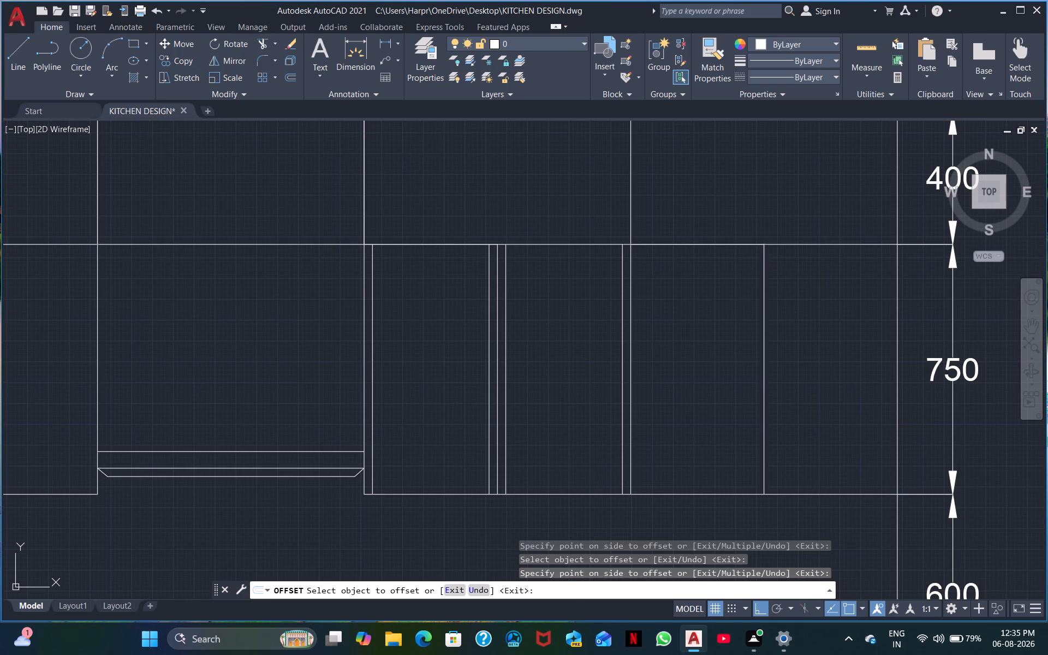
click(749, 397)
click(765, 394)
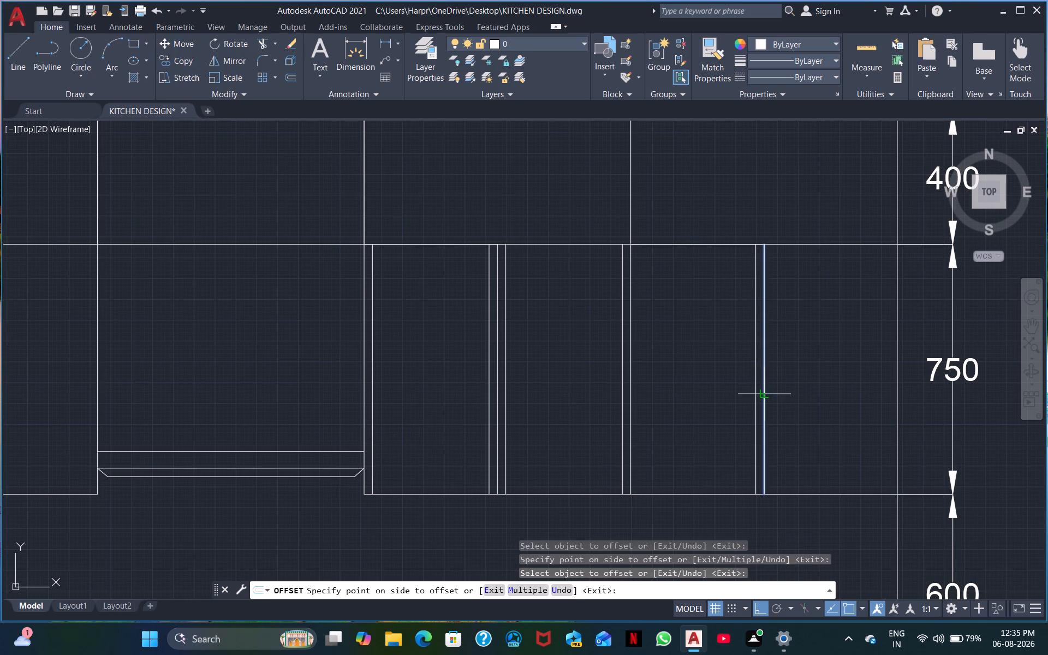
click(773, 392)
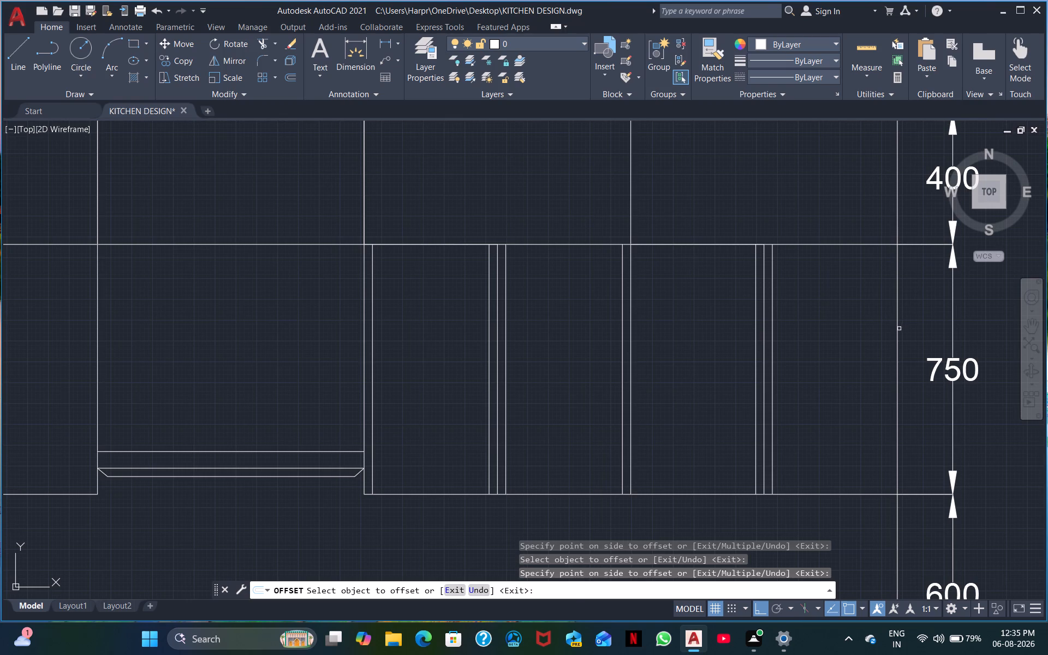
click(897, 331)
click(885, 338)
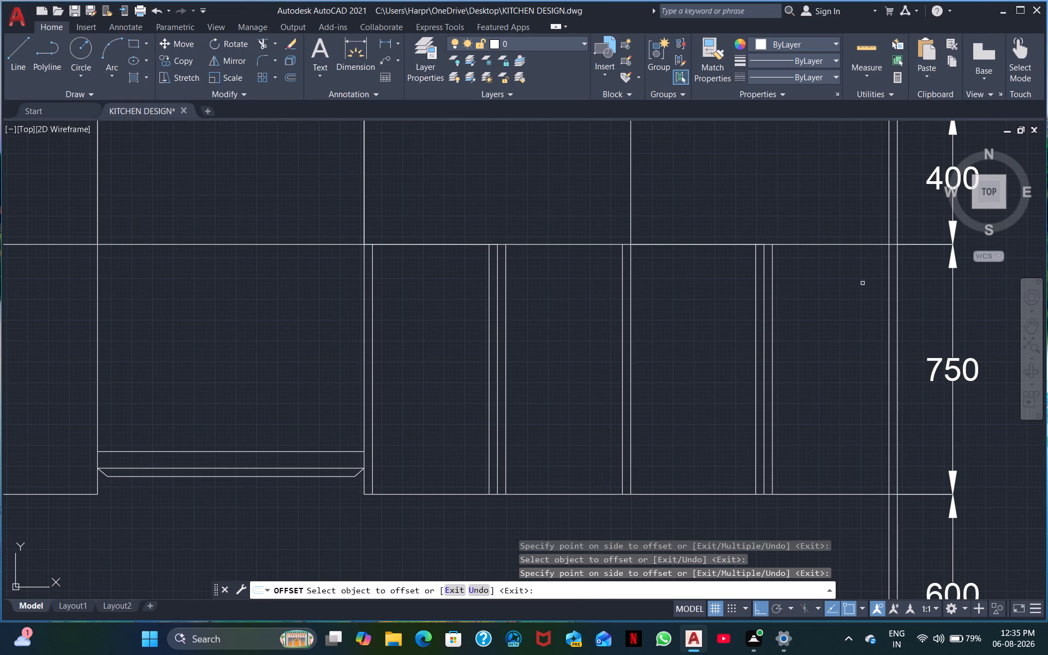
Offset the 750-high row's top line 25 downward and the bottom line of the third and last cells 25 upward.
click(807, 244)
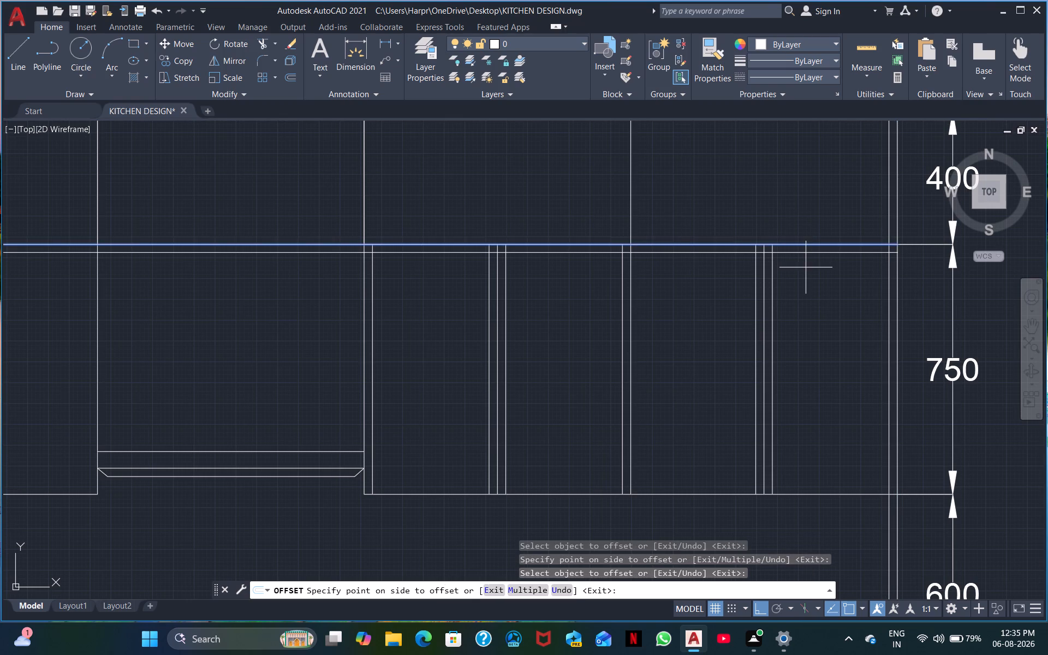
click(805, 269)
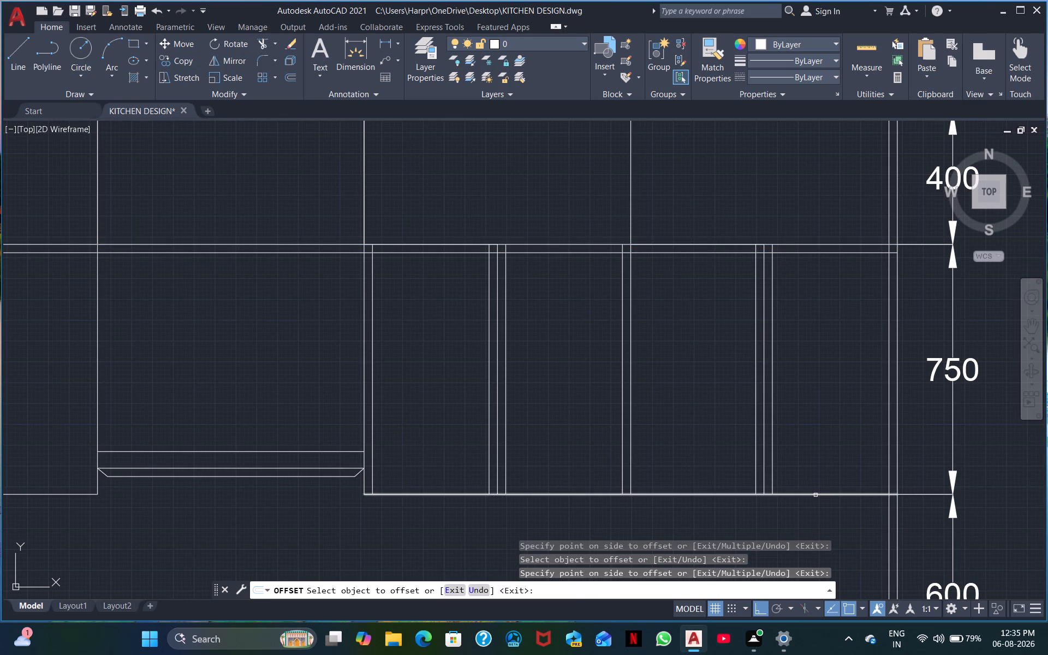
click(815, 495)
click(821, 475)
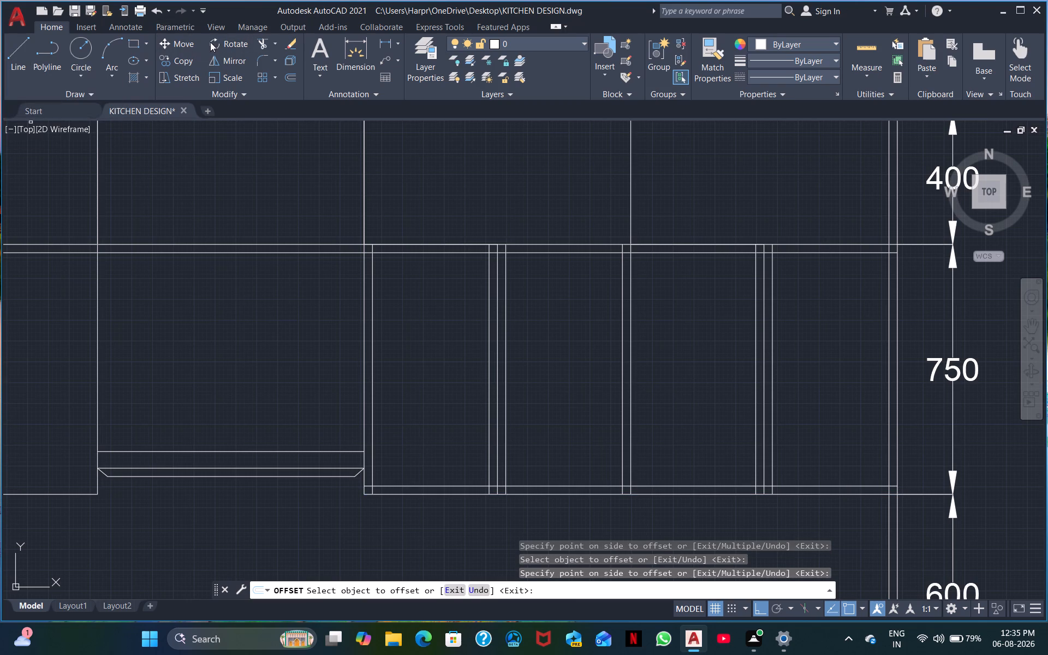
Trim the row's new top offset line out of the second 800-wide cell and the left half of the first 800-wide cell.
click(268, 43)
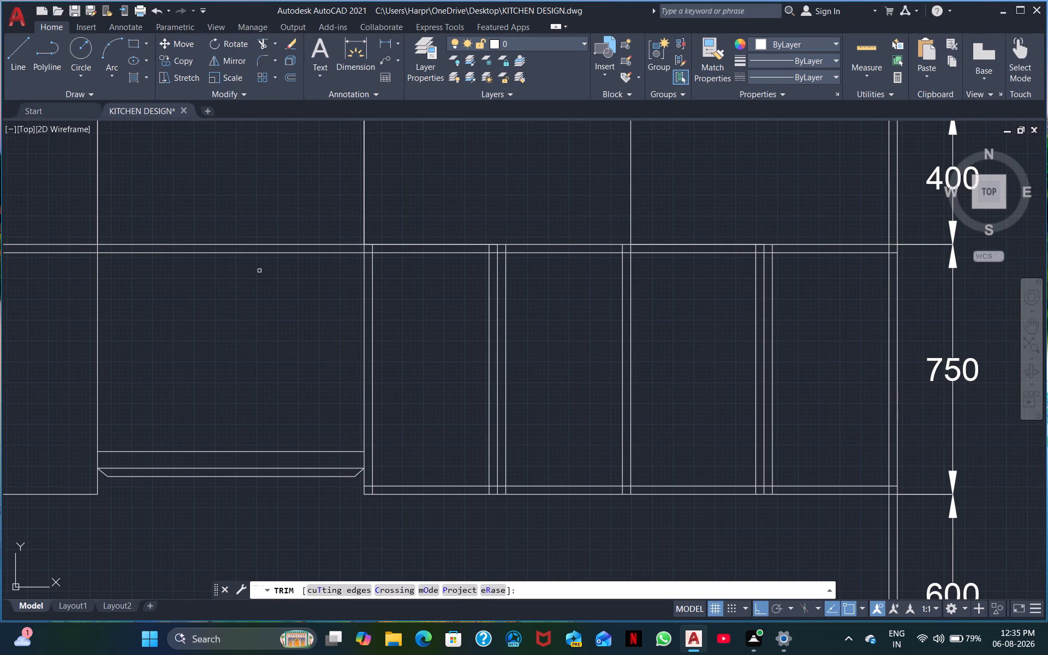
click(270, 254)
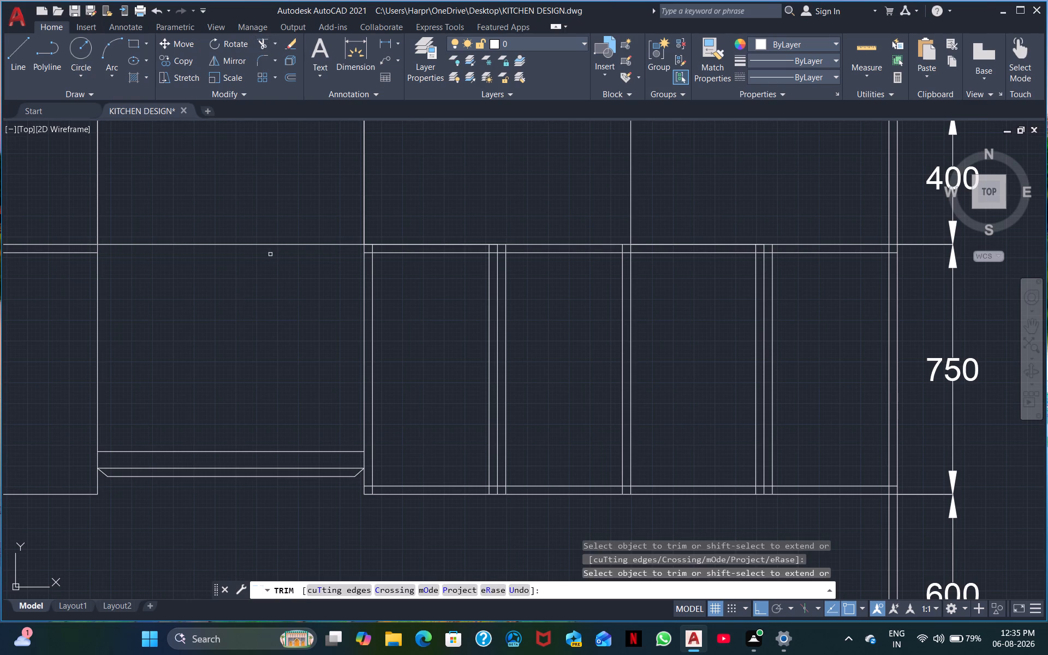
middle_drag(163, 342, 464, 321)
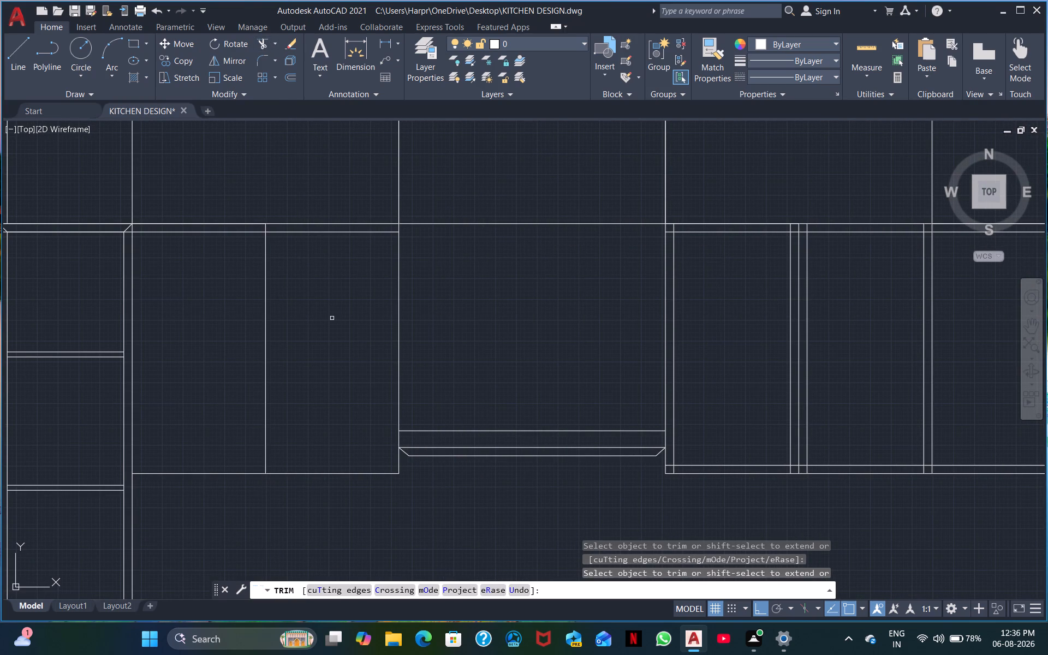
middle_drag(194, 300, 302, 337)
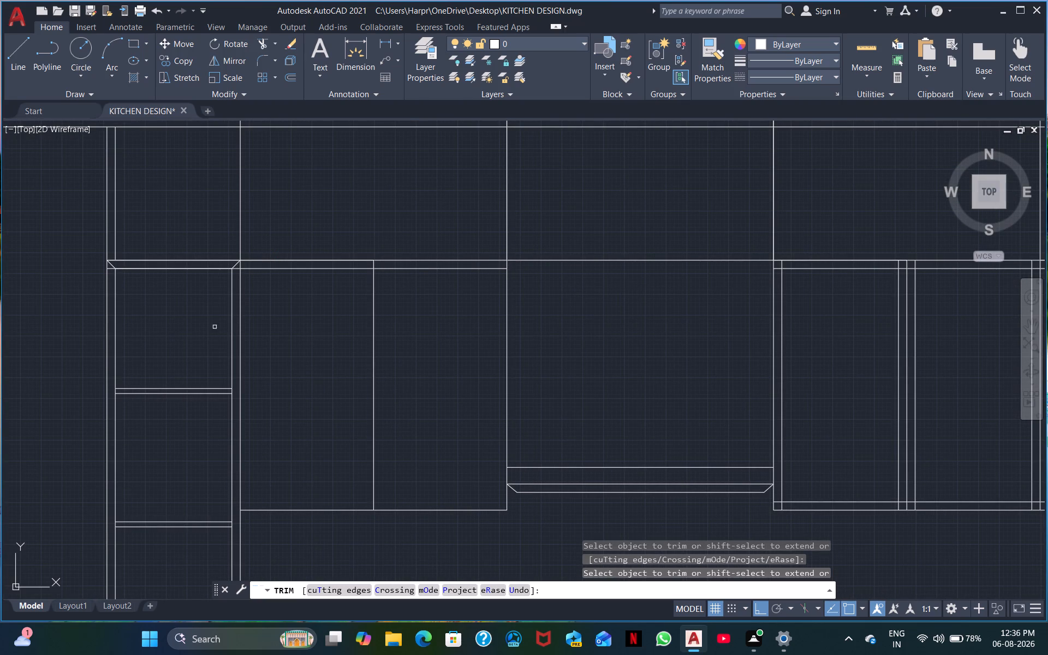
click(285, 271)
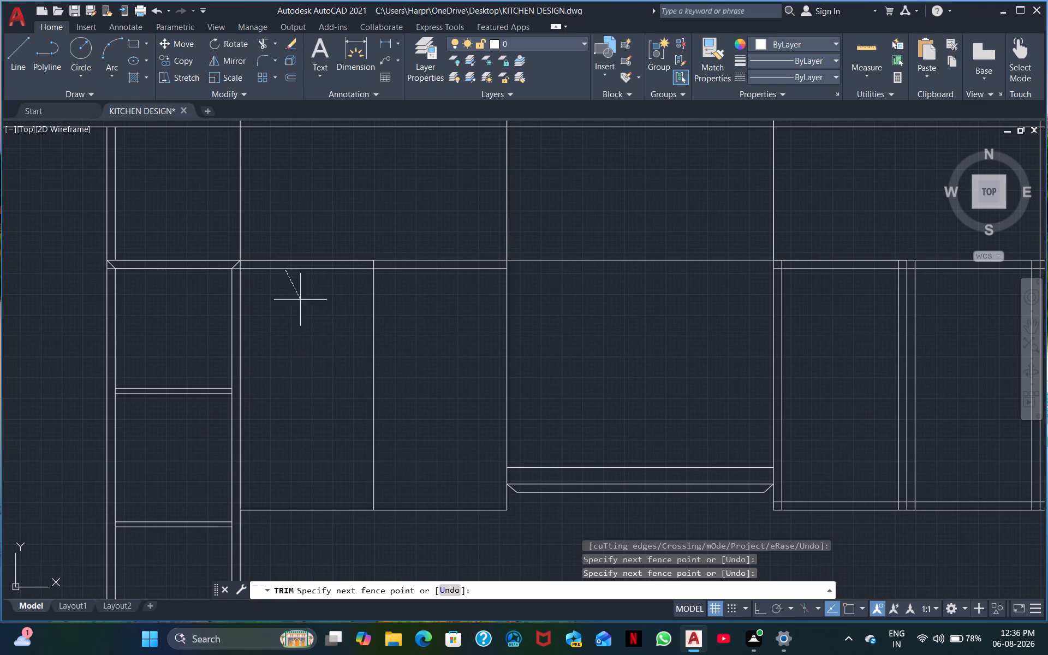
key(Escape)
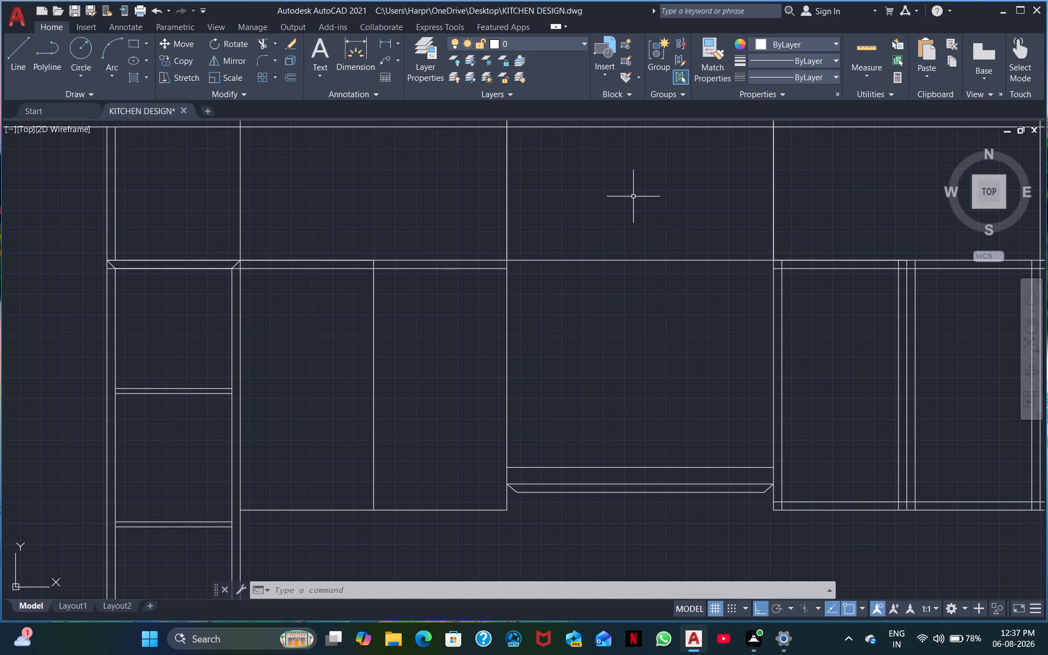
click(261, 43)
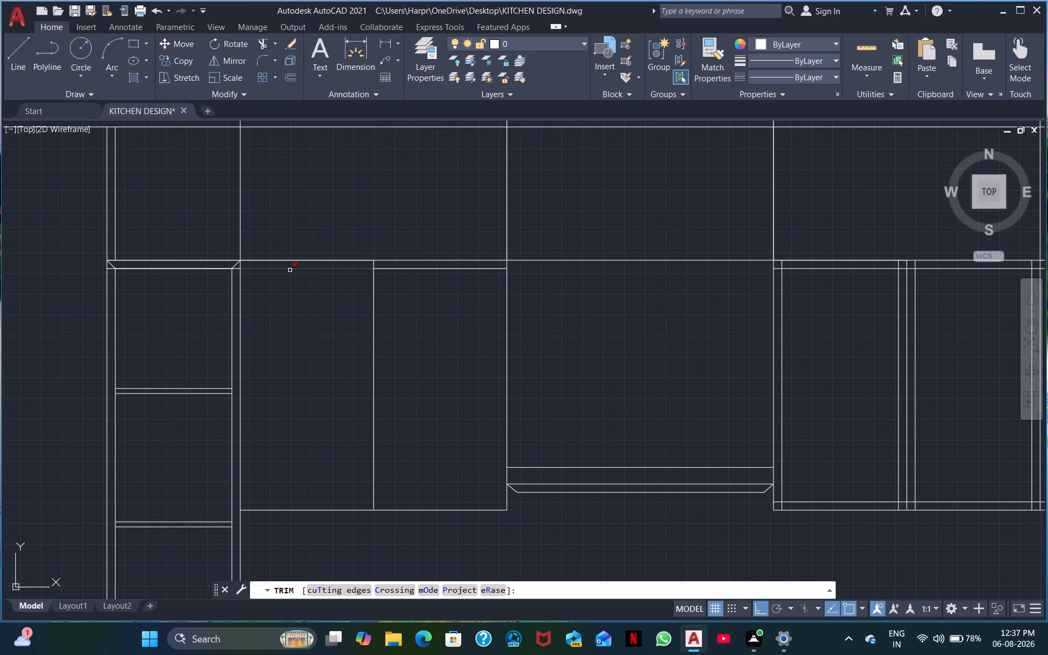
click(290, 270)
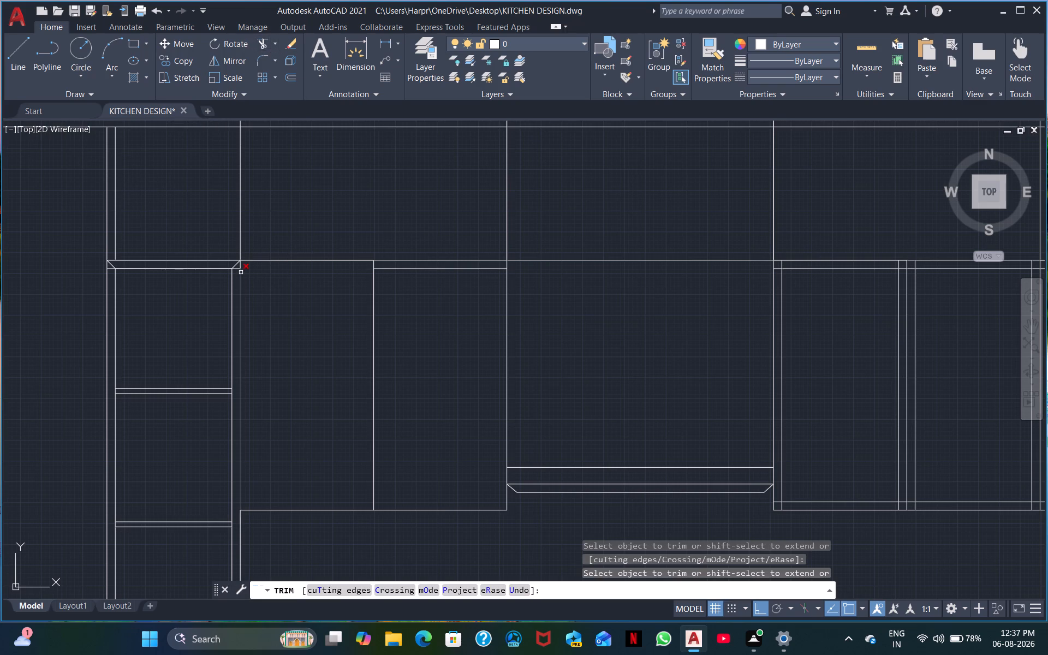
Trim the offset line's leftover ends outside the diagonal corners at both sides of the first column's frame.
scroll(241, 272, up, 3)
click(223, 255)
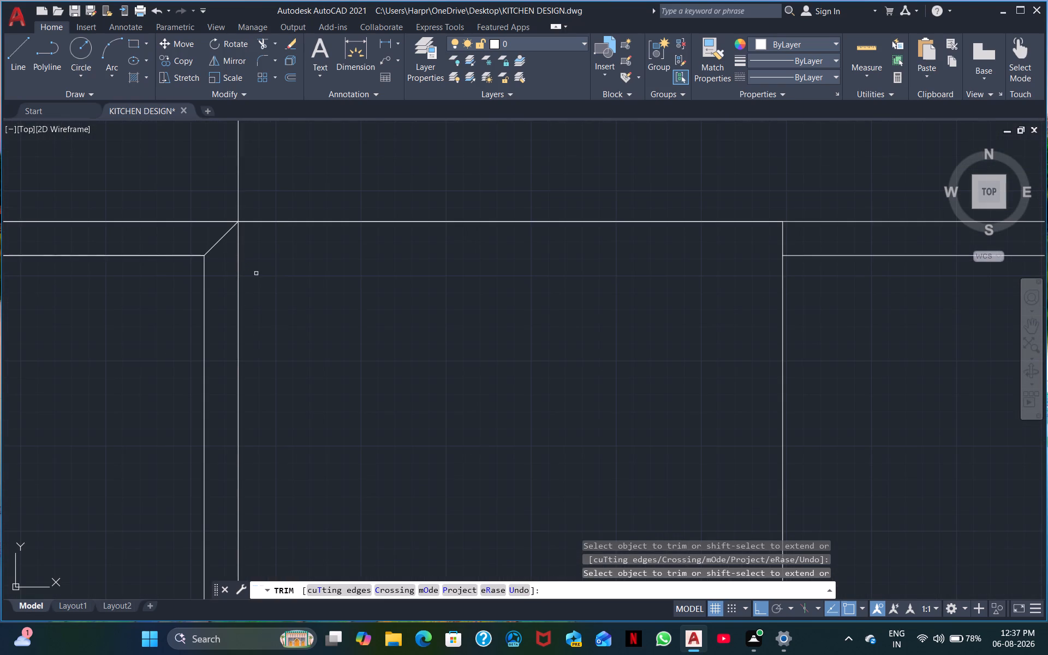
middle_drag(295, 279, 557, 360)
middle_drag(148, 406, 379, 390)
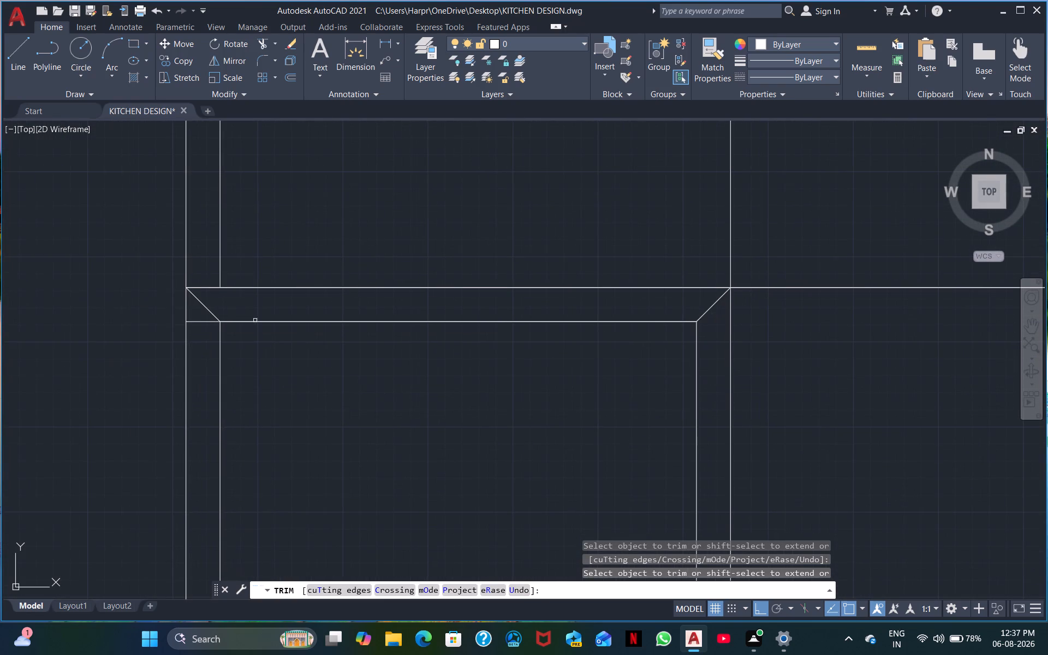
click(195, 321)
middle_drag(390, 440, 88, 372)
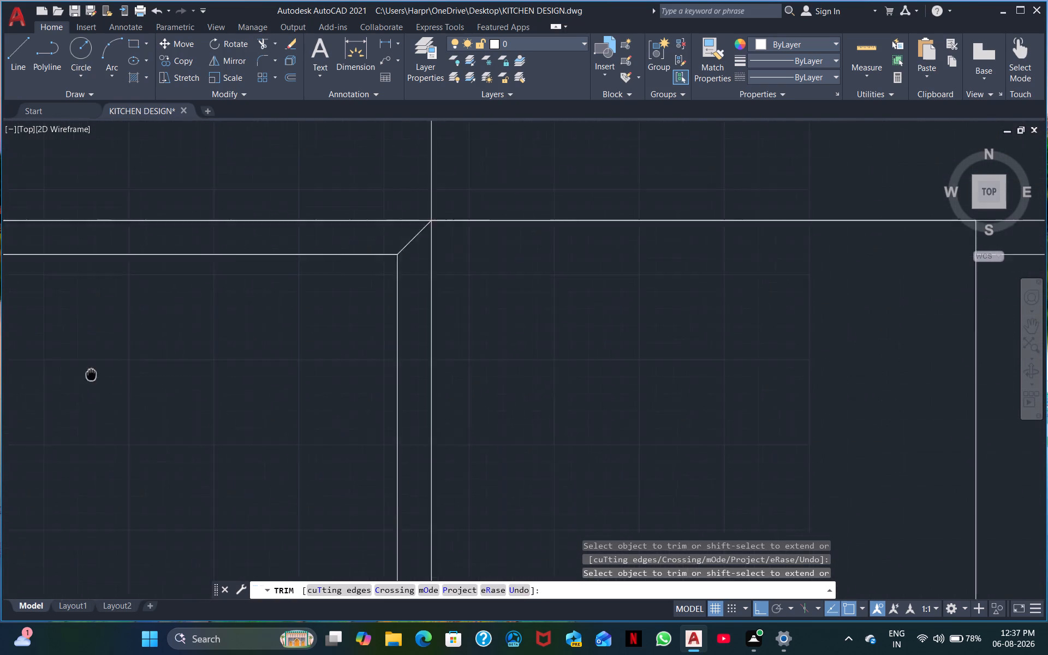
Trim the row's top offset line out of the right half of the first 800-wide cell.
middle_drag(88, 372, 62, 358)
middle_drag(754, 450, 254, 360)
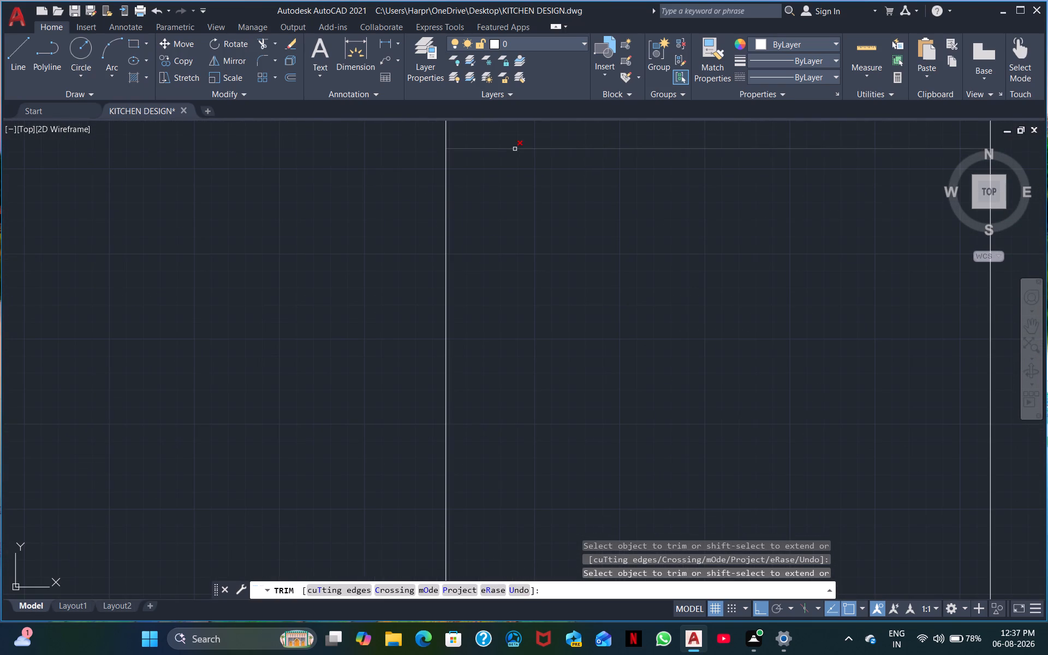
click(515, 149)
Trim the crossing offset ends at the top-left corner of the third cell's frame, beside the raised hood cell.
middle_drag(689, 292, 248, 322)
scroll(248, 322, down, 2)
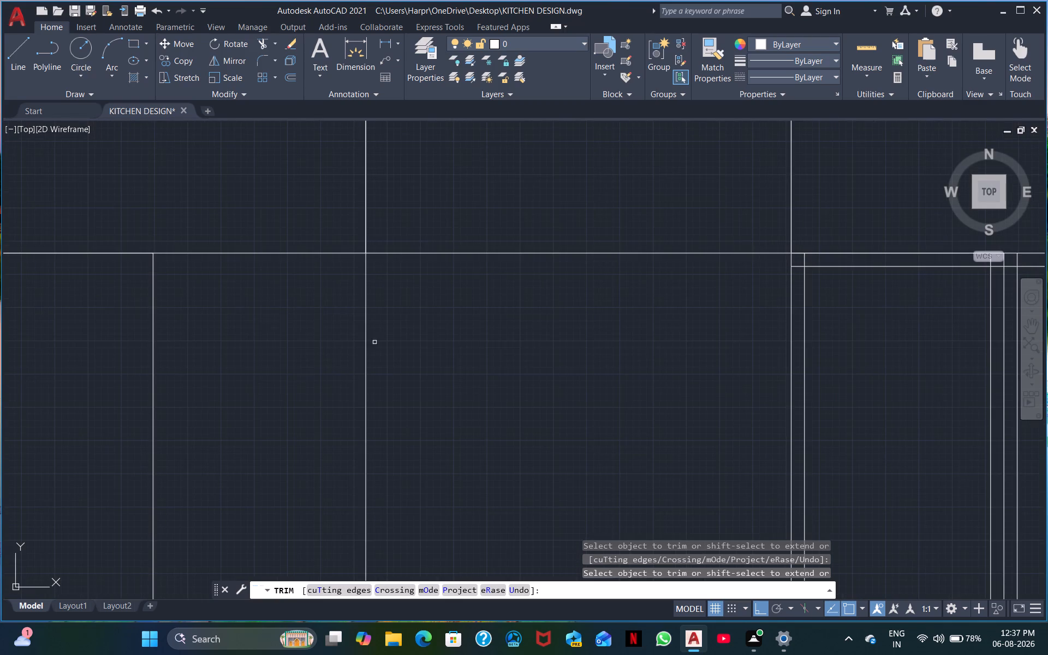
middle_drag(557, 413, 355, 308)
middle_drag(474, 353, 291, 350)
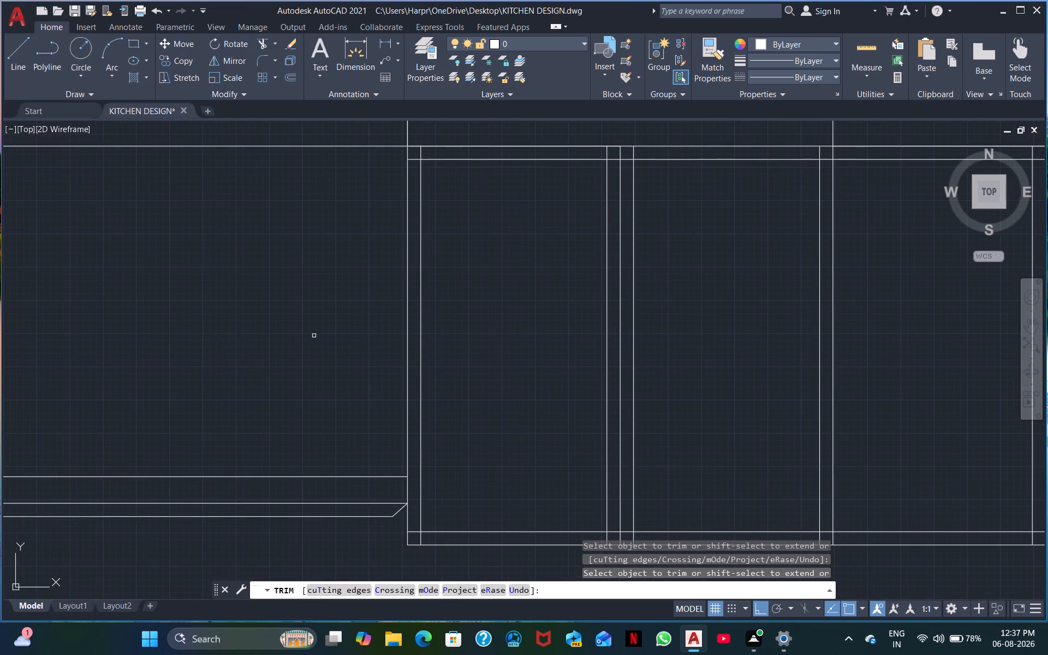
scroll(315, 336, down, 1)
middle_drag(439, 336, 380, 365)
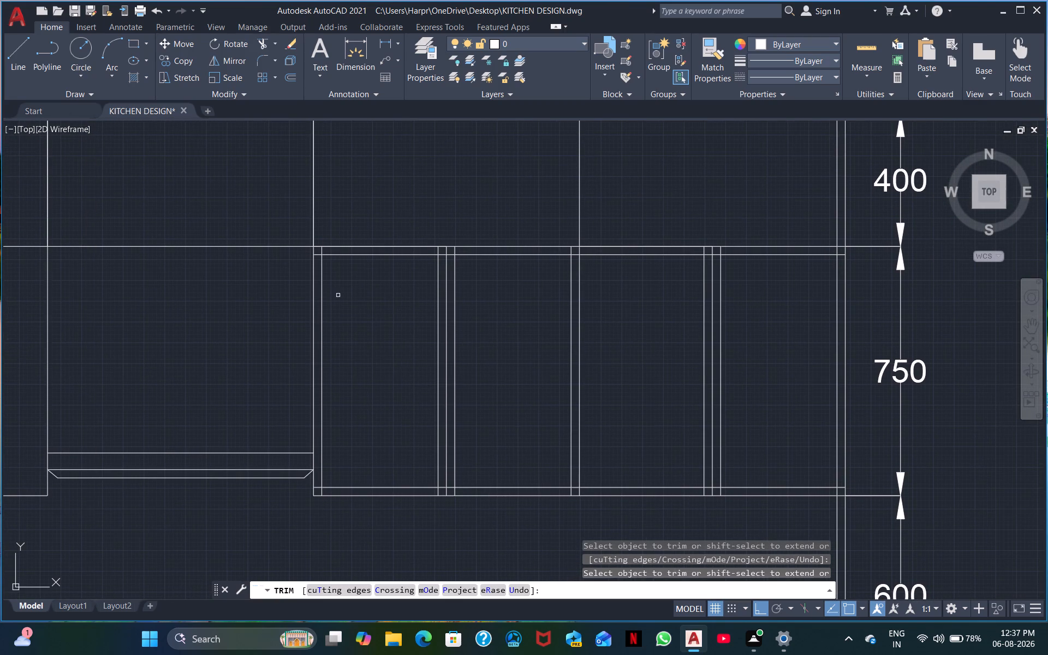
click(317, 254)
click(322, 250)
Trim the upper ends of all vertical divider and offset lines in the third and last cells back to the top offset line.
scroll(434, 251, up, 2)
drag(424, 247, 443, 248)
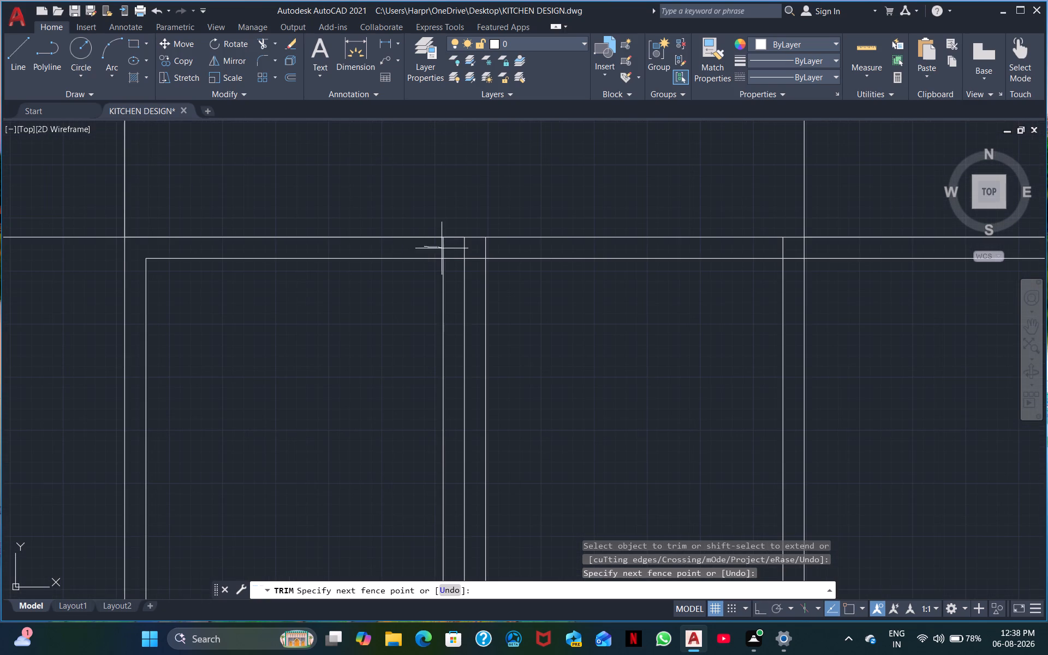
drag(443, 248, 490, 246)
click(490, 246)
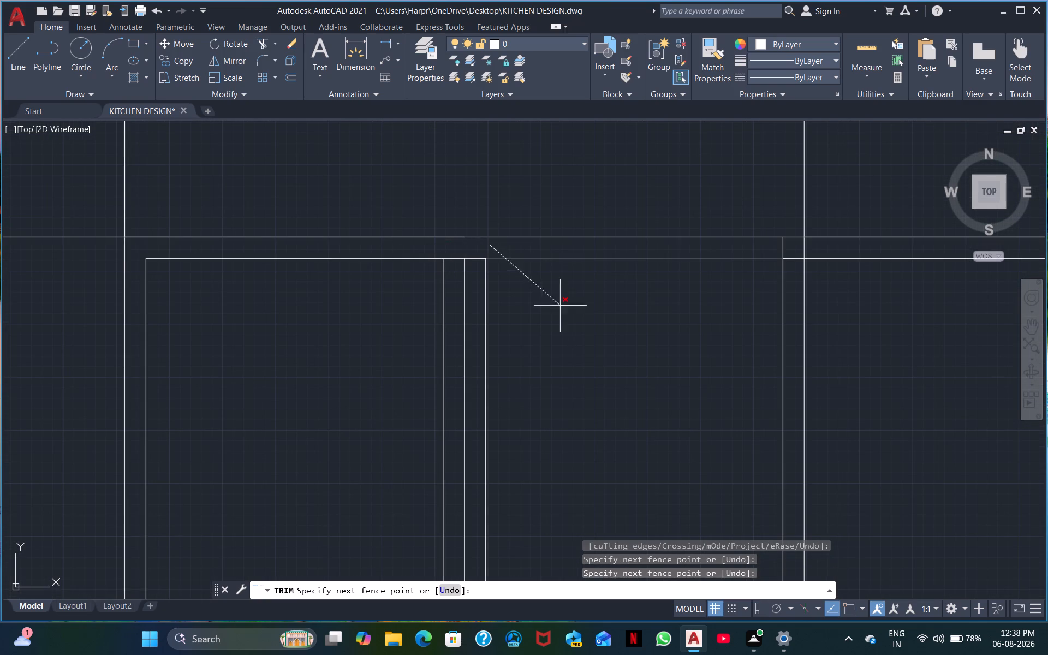
click(504, 249)
middle_drag(735, 346, 710, 361)
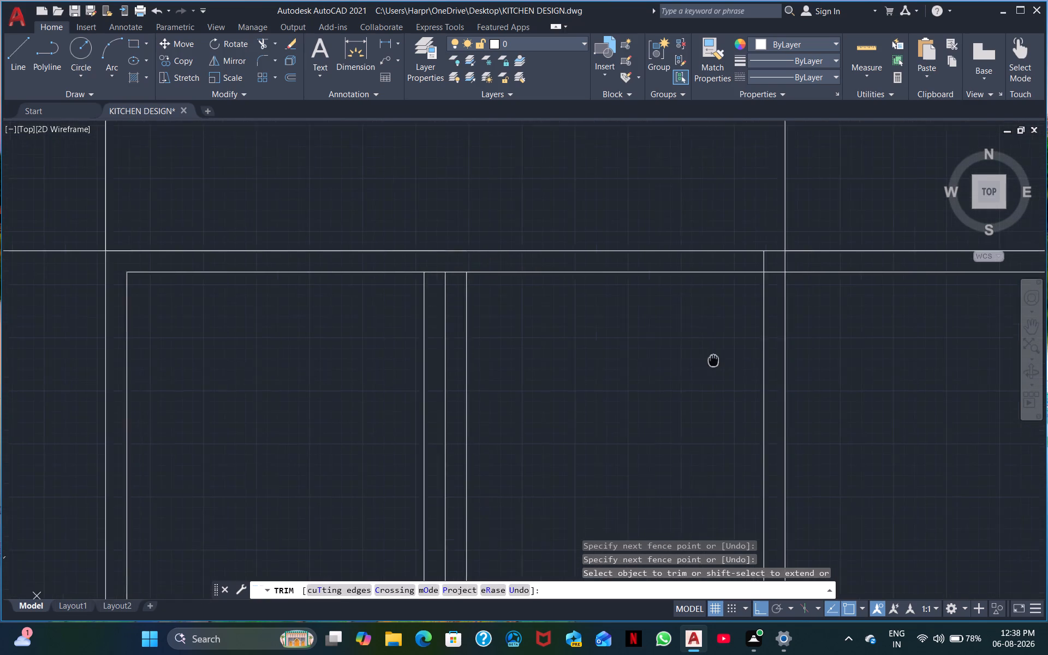
middle_drag(710, 361, 487, 383)
click(544, 282)
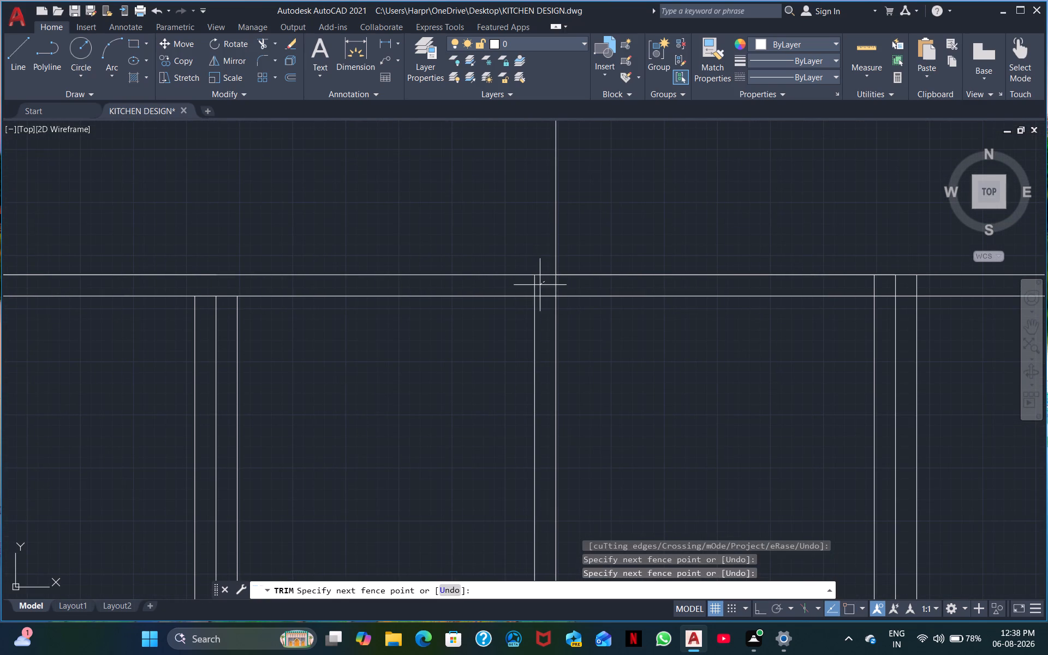
click(512, 283)
drag(568, 287, 533, 285)
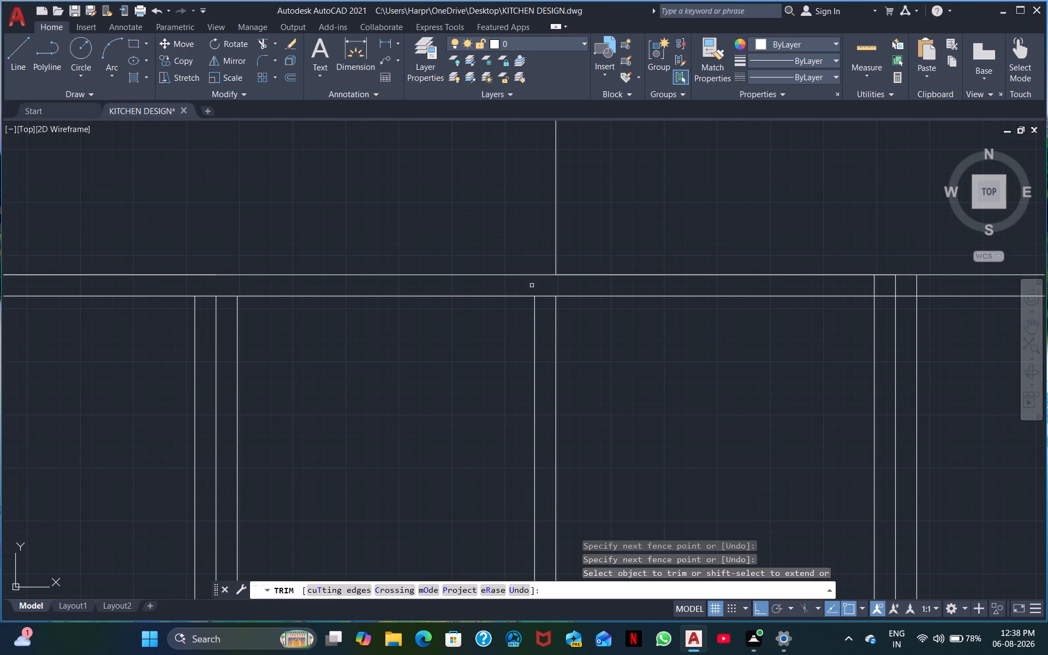
middle_drag(650, 333, 346, 385)
drag(527, 334, 564, 333)
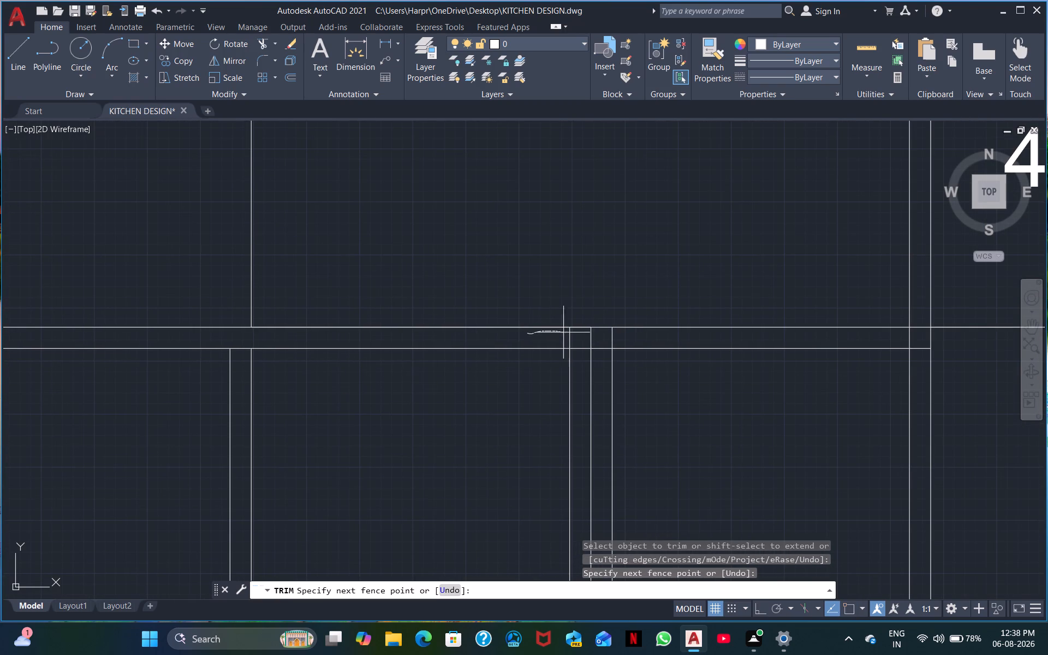
drag(564, 333, 630, 340)
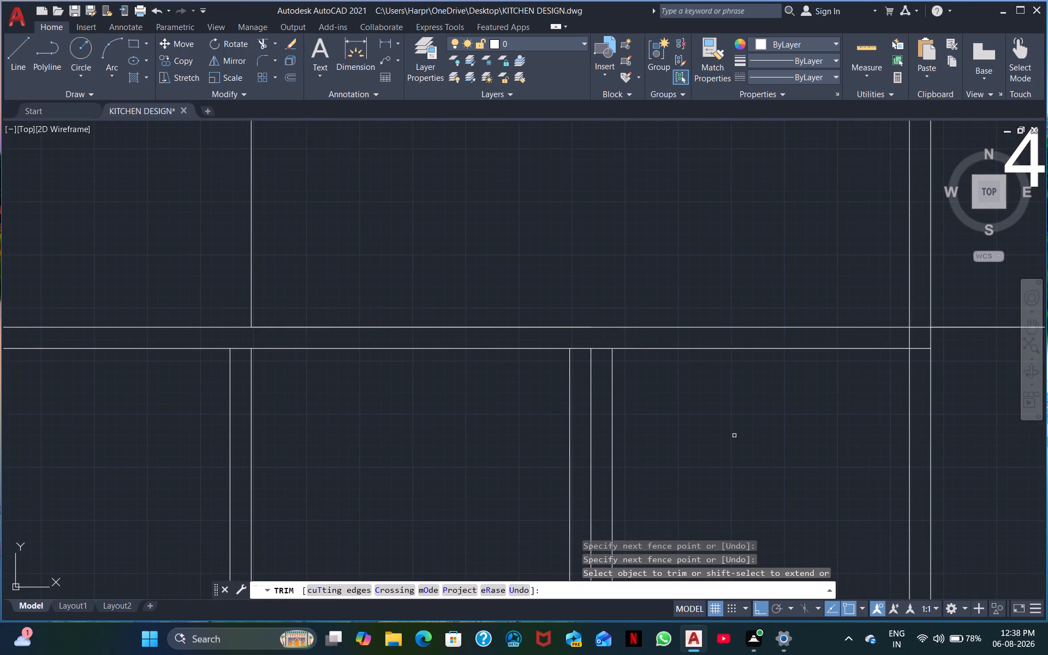
Trim the crossing offset ends at the top-right corner of the last cell's frame.
middle_drag(735, 436, 574, 450)
scroll(605, 431, down, 1)
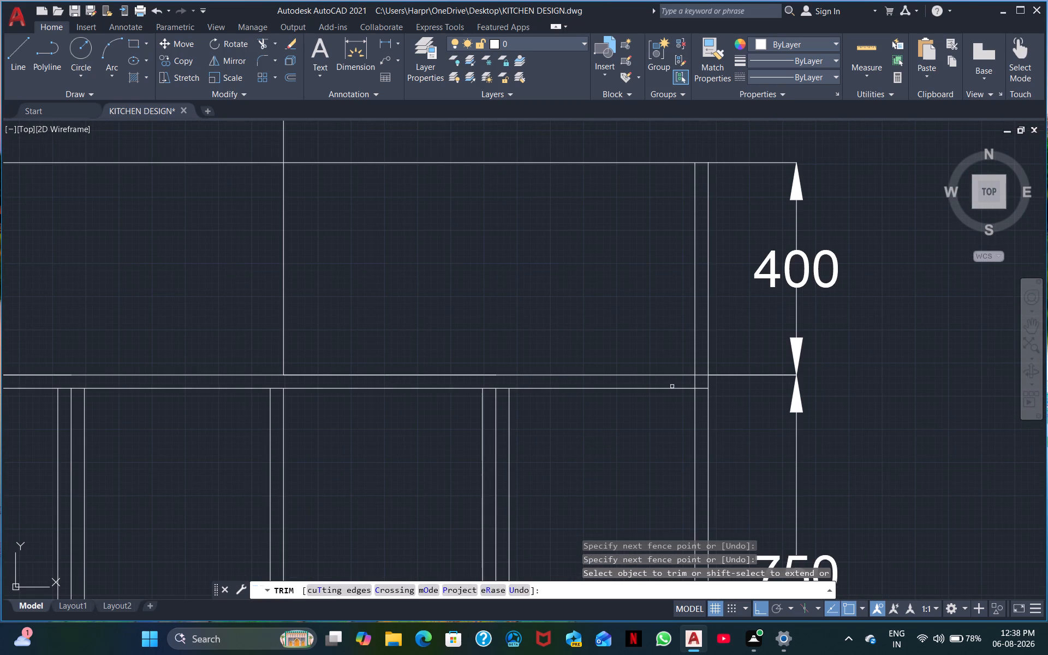
click(694, 381)
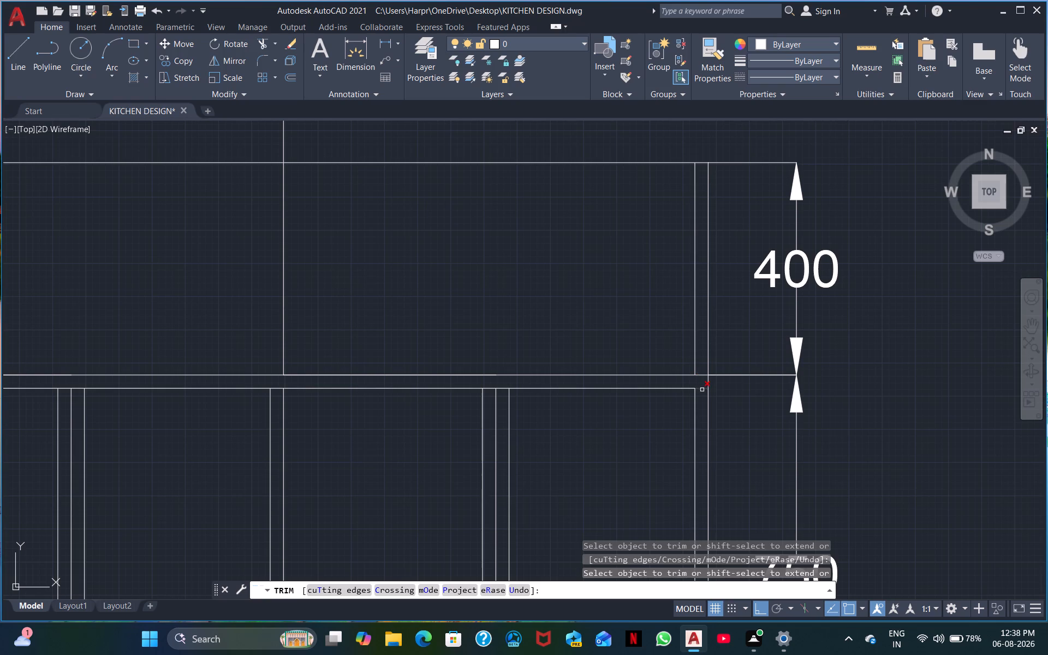
click(702, 390)
Trim the crossing offset ends at the bottom-left corner of the third cell's frame.
middle_drag(584, 499, 659, 360)
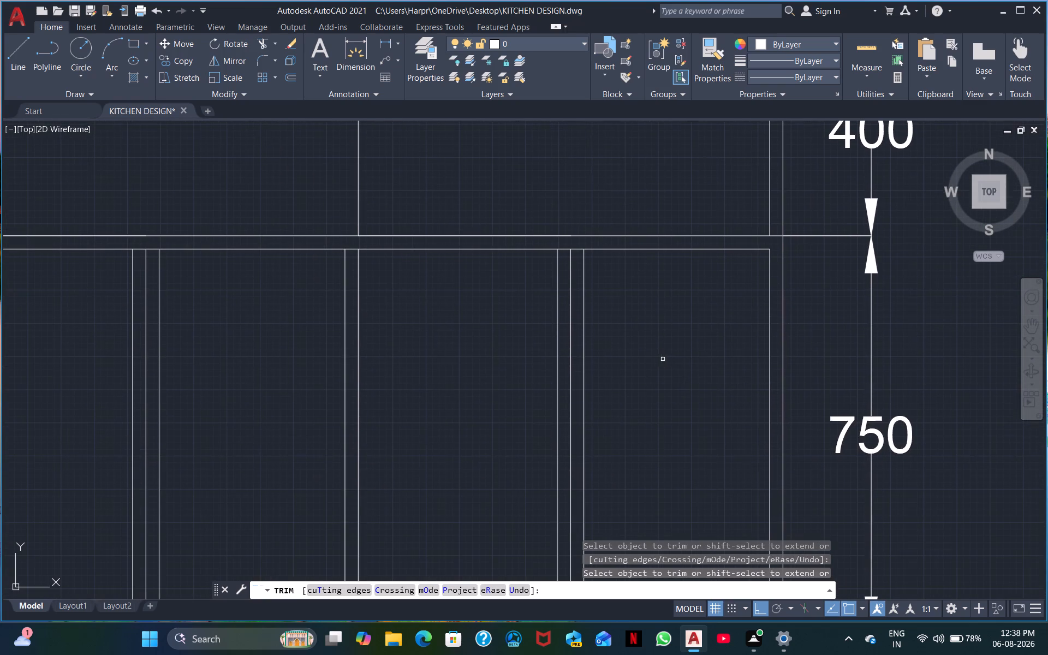
middle_drag(675, 406, 694, 330)
middle_drag(696, 376, 741, 352)
scroll(743, 339, down, 1)
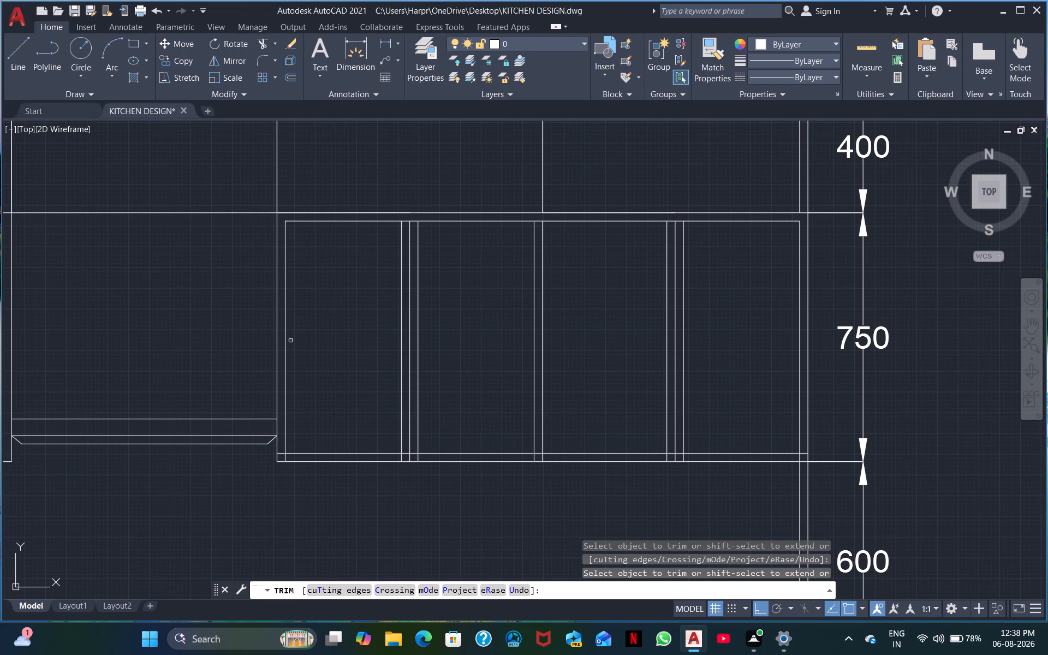
scroll(283, 439, up, 1)
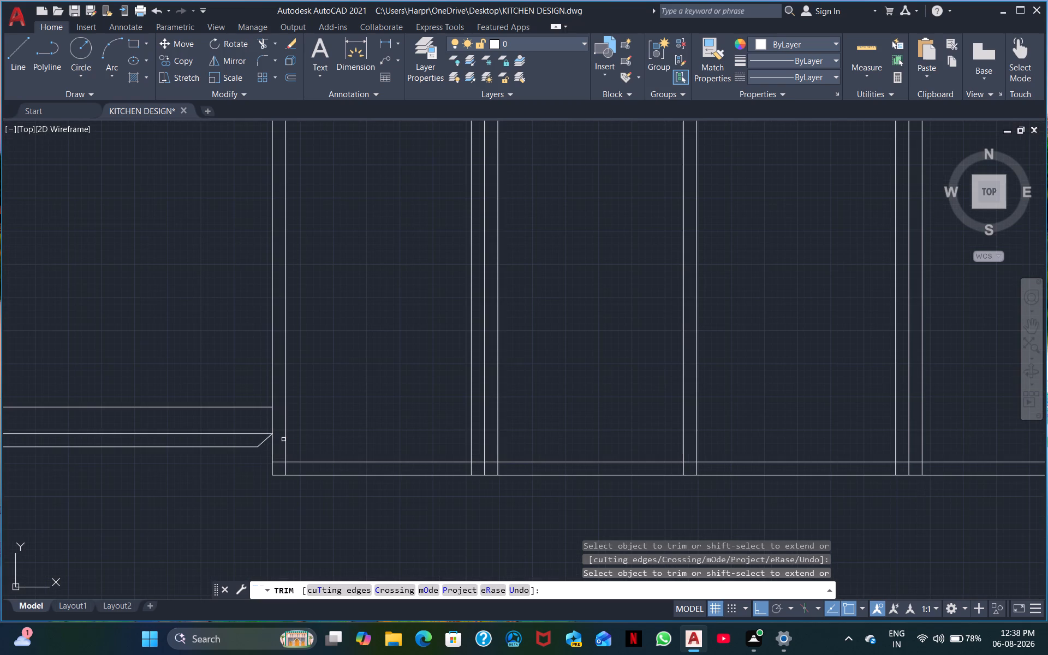
click(277, 462)
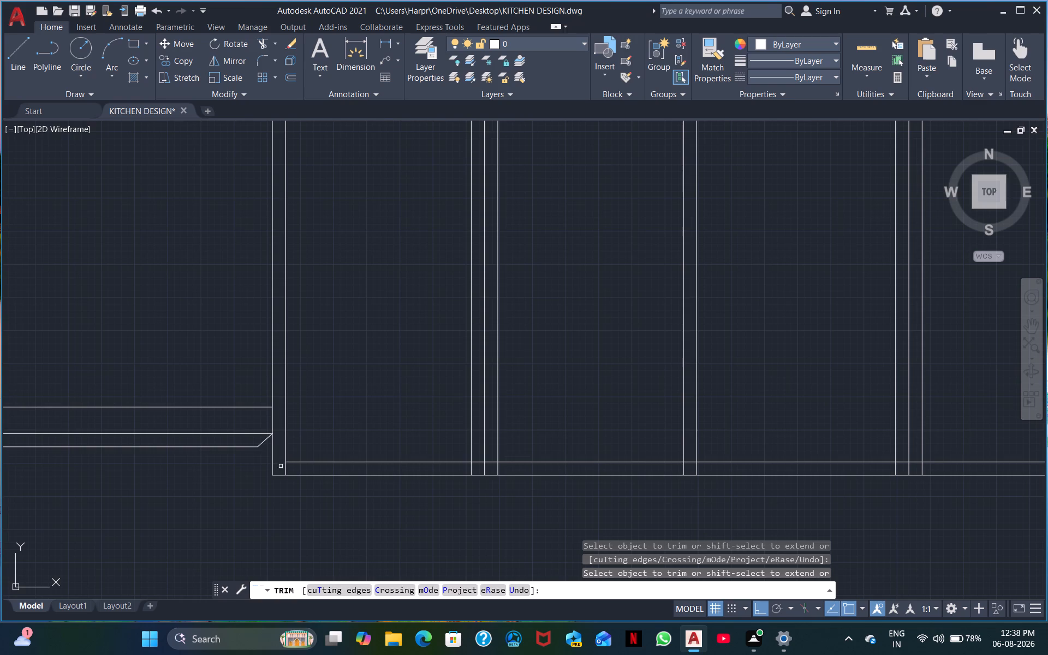
click(287, 470)
Trim the lower ends of all vertical divider and offset lines in the third and last cells back to the bottom offset line.
middle_drag(533, 532, 514, 543)
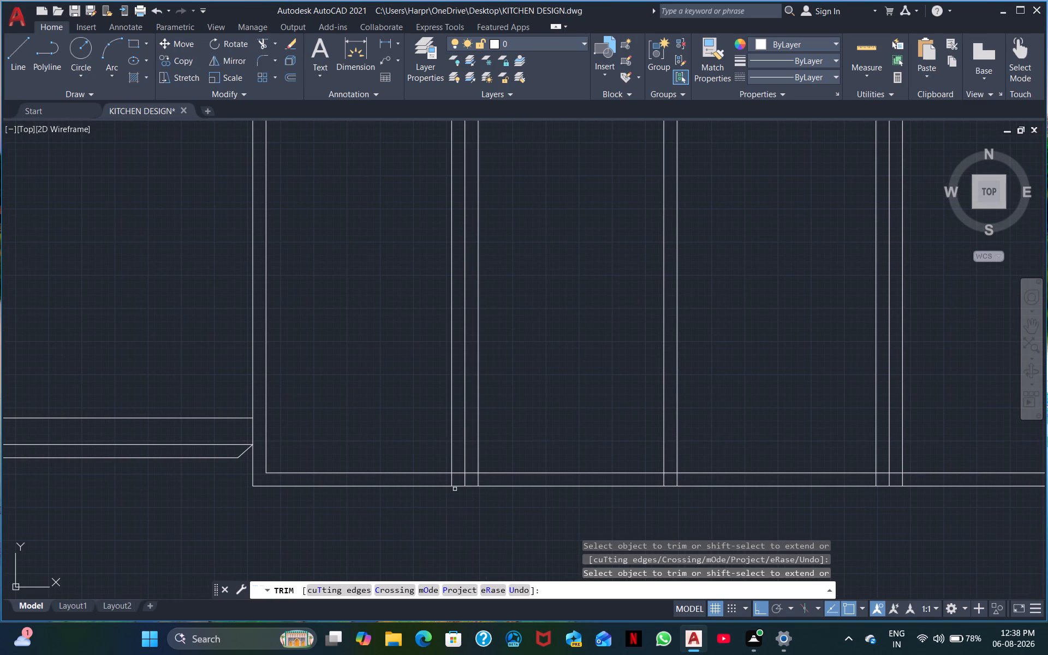
drag(441, 480, 451, 480)
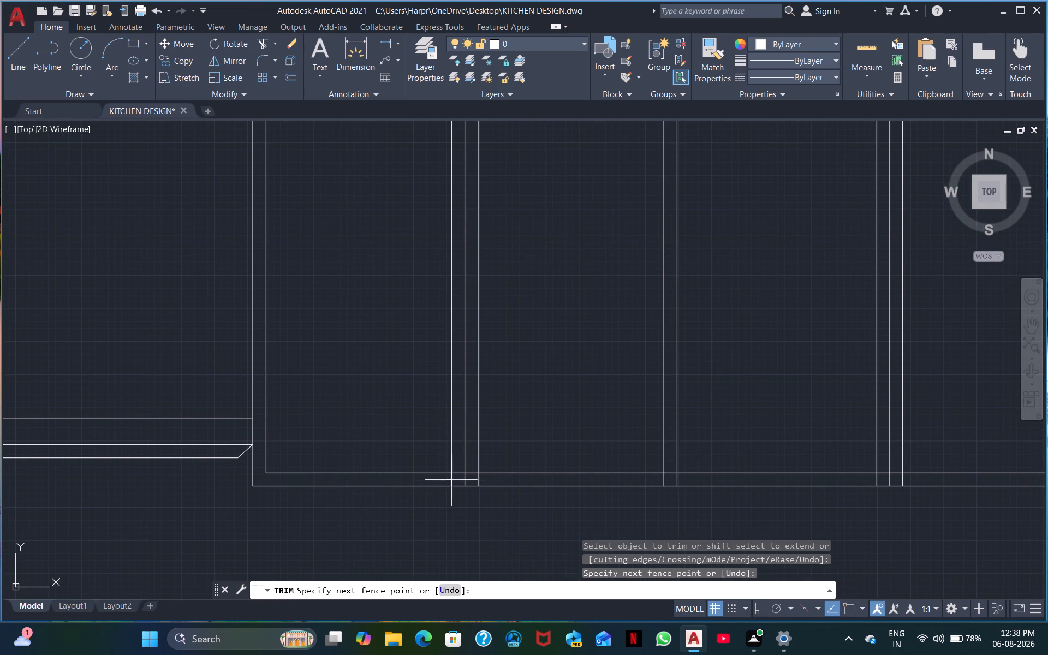
drag(451, 480, 486, 480)
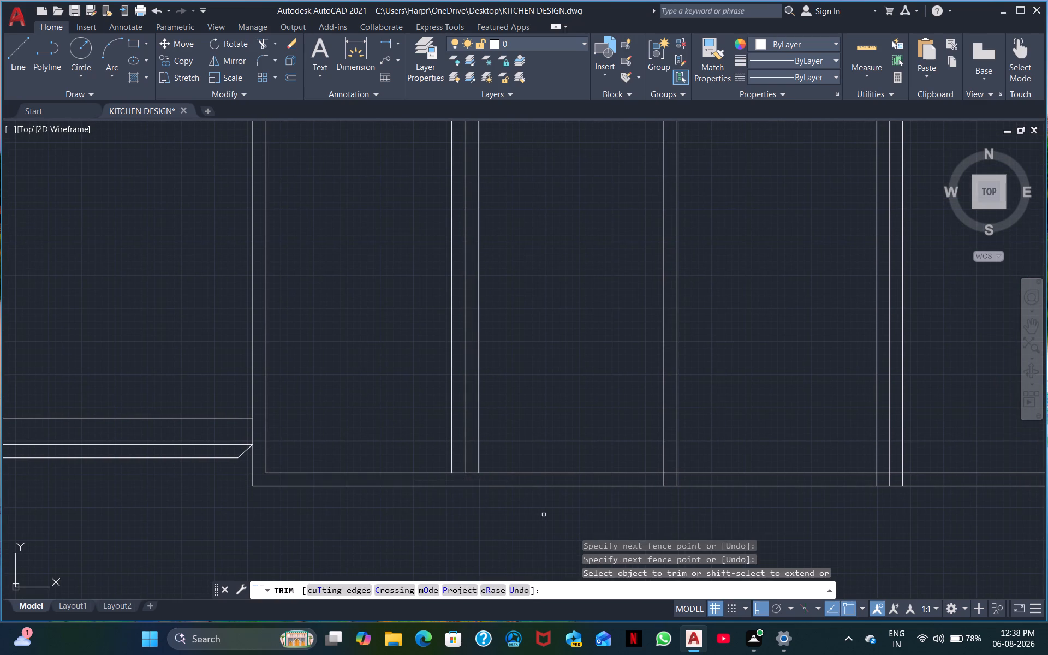
middle_drag(562, 509, 394, 559)
drag(486, 529, 486, 529)
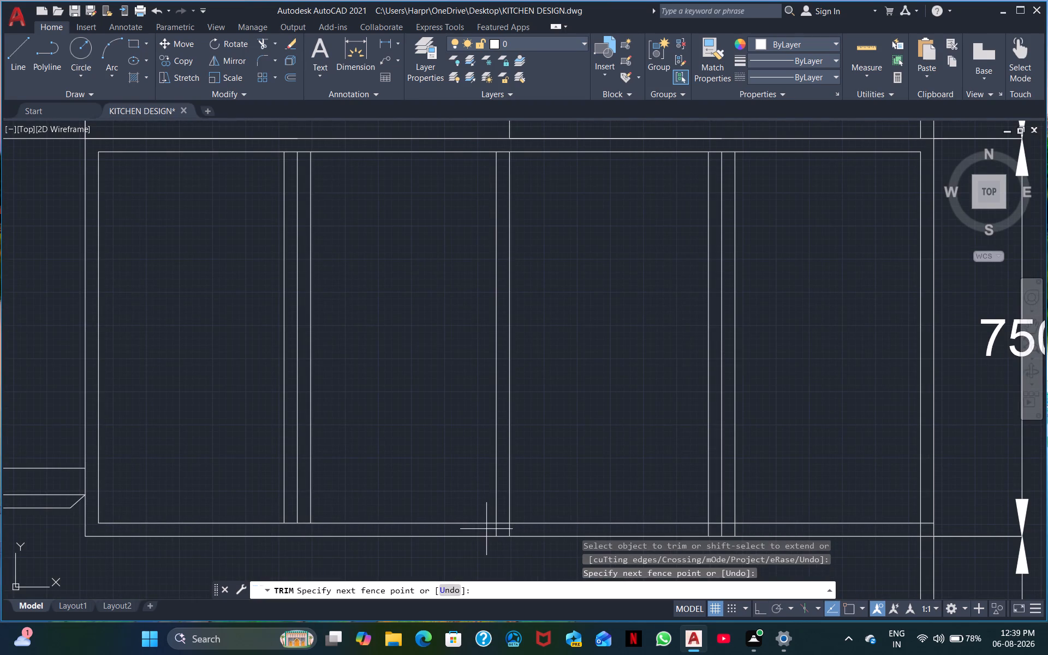
drag(486, 529, 516, 529)
middle_drag(520, 558, 481, 548)
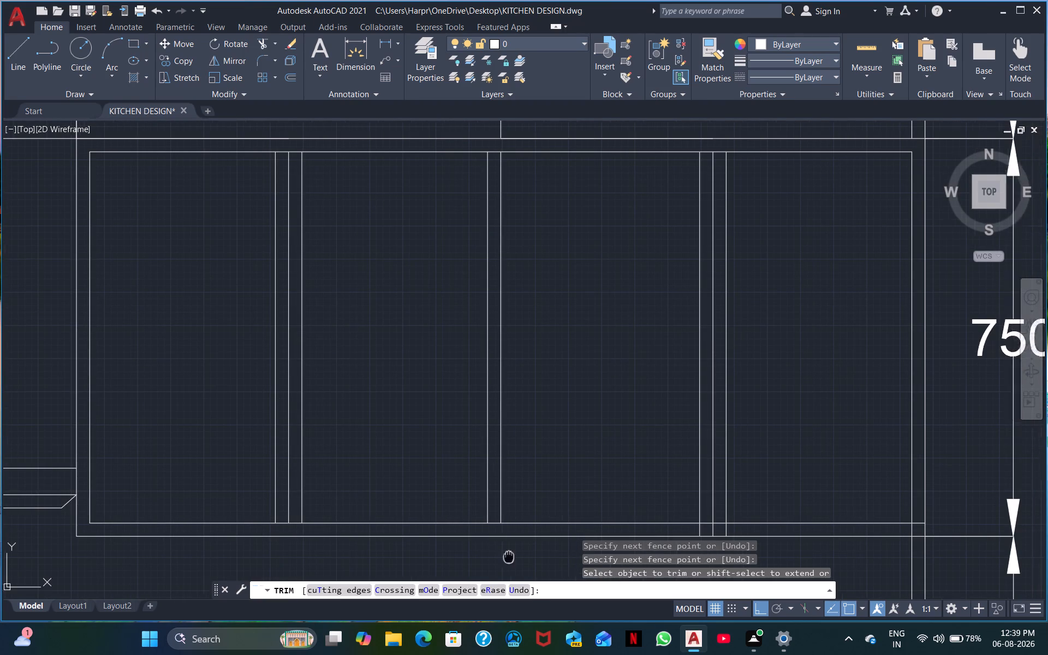
middle_drag(481, 548, 317, 496)
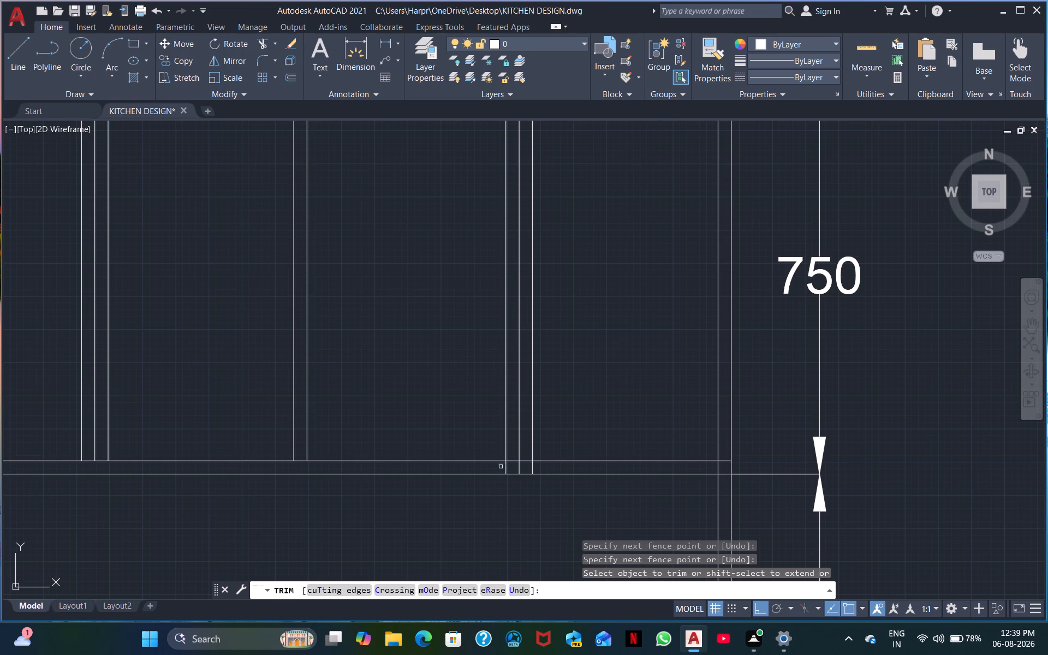
drag(503, 469, 547, 466)
Trim the crossing offset ends at the bottom-right corner of the last cell's frame and end trimming.
middle_drag(544, 508, 443, 499)
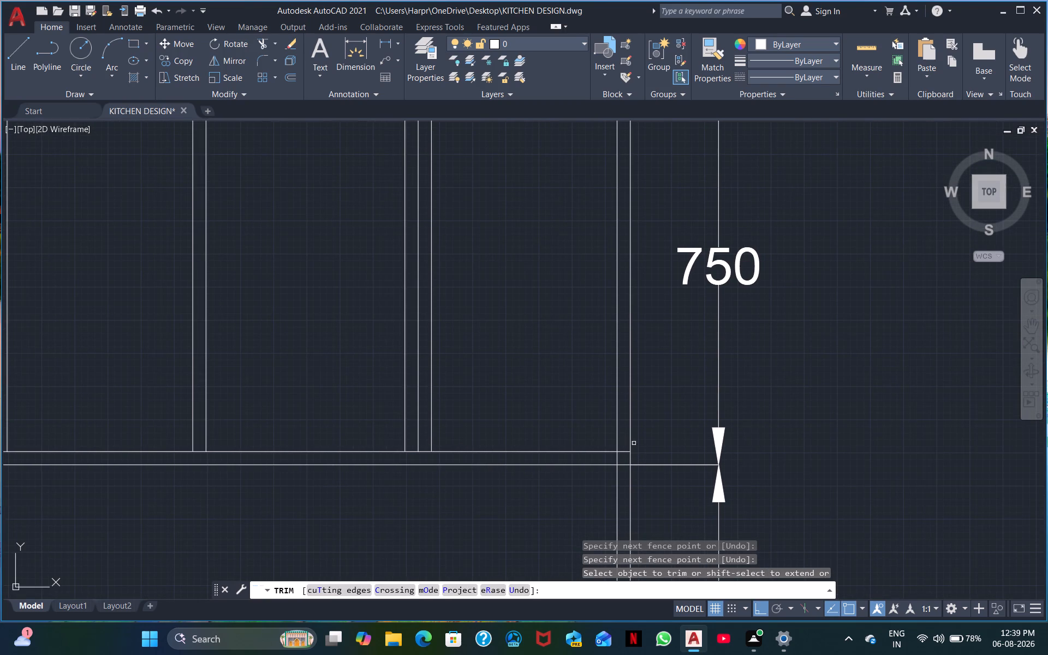
click(626, 451)
click(620, 456)
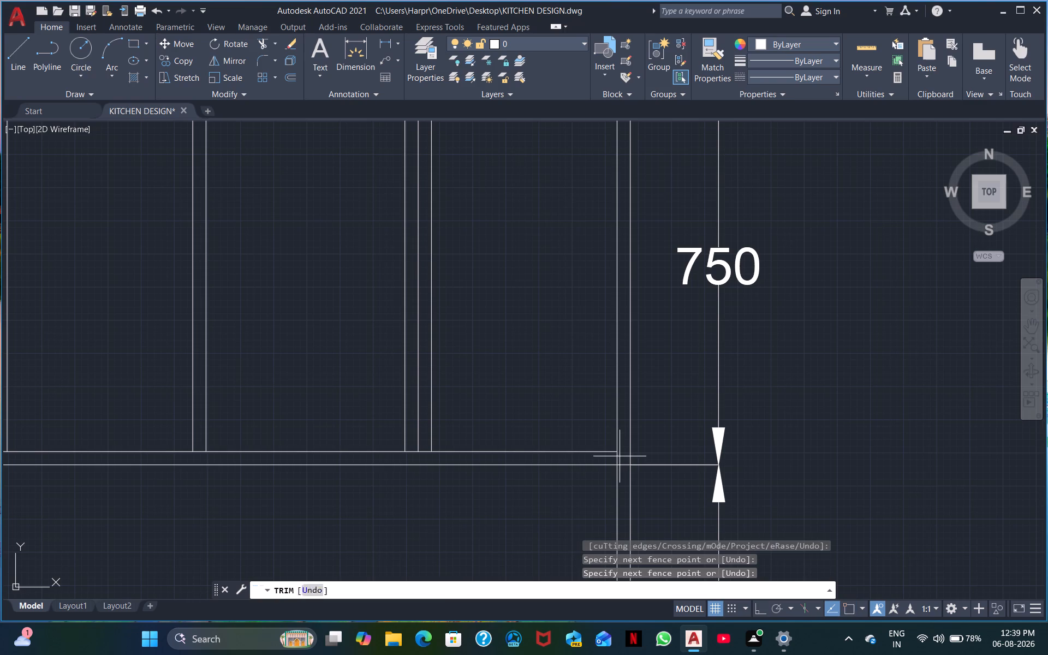
click(613, 458)
middle_drag(463, 568, 458, 591)
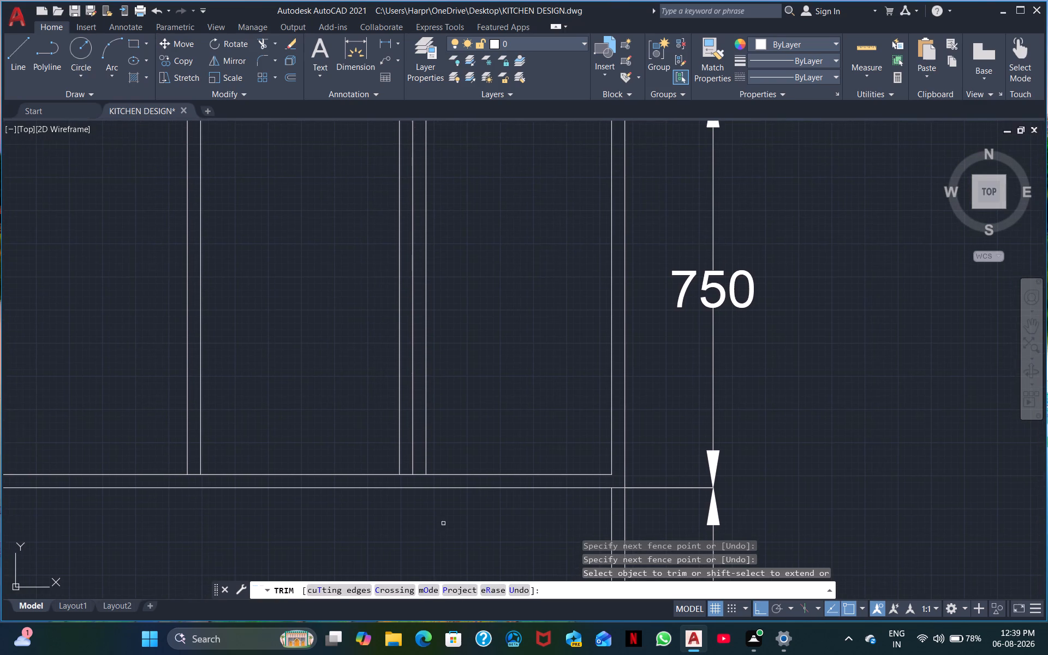
scroll(426, 377, down, 1)
middle_drag(429, 395, 482, 401)
key(Escape)
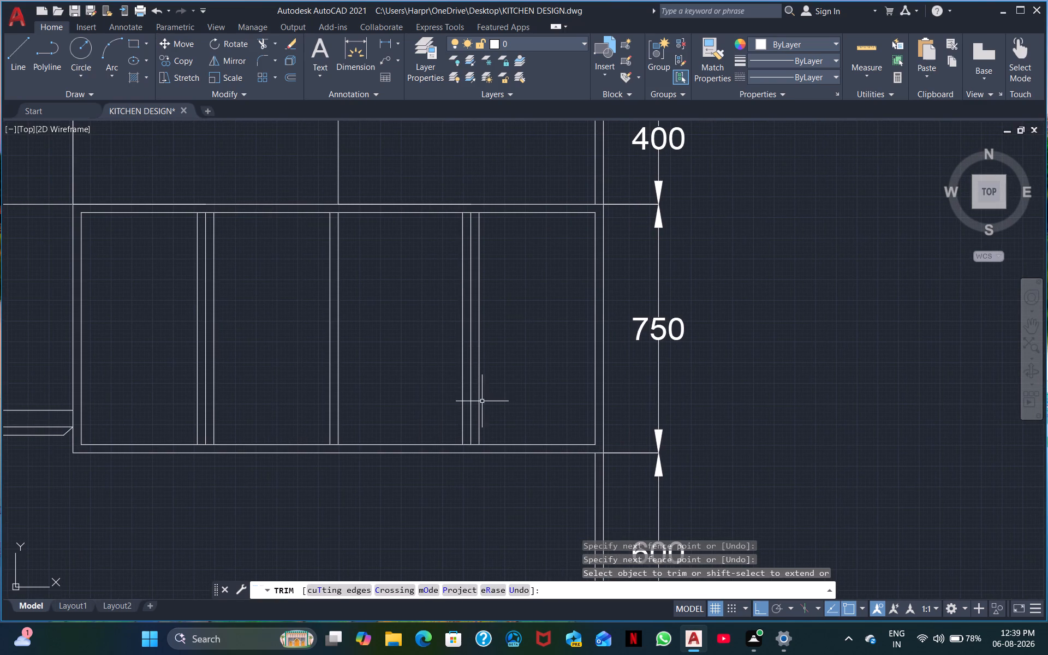
Check the inner frame height of the last cell with a temporary linear dimension, without placing it.
click(385, 46)
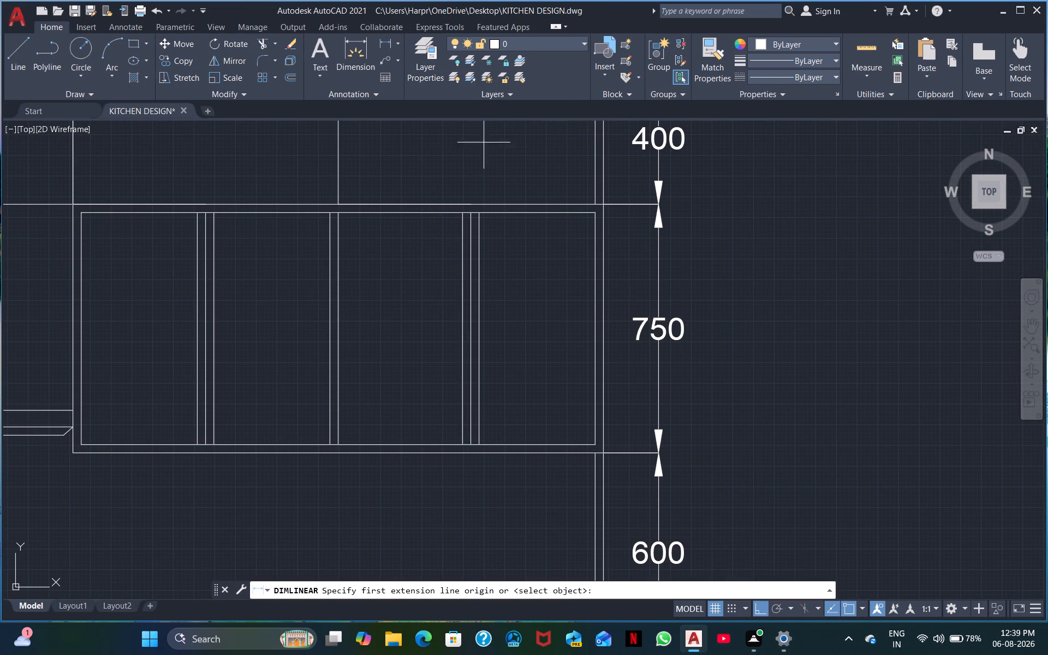
double_click(521, 211)
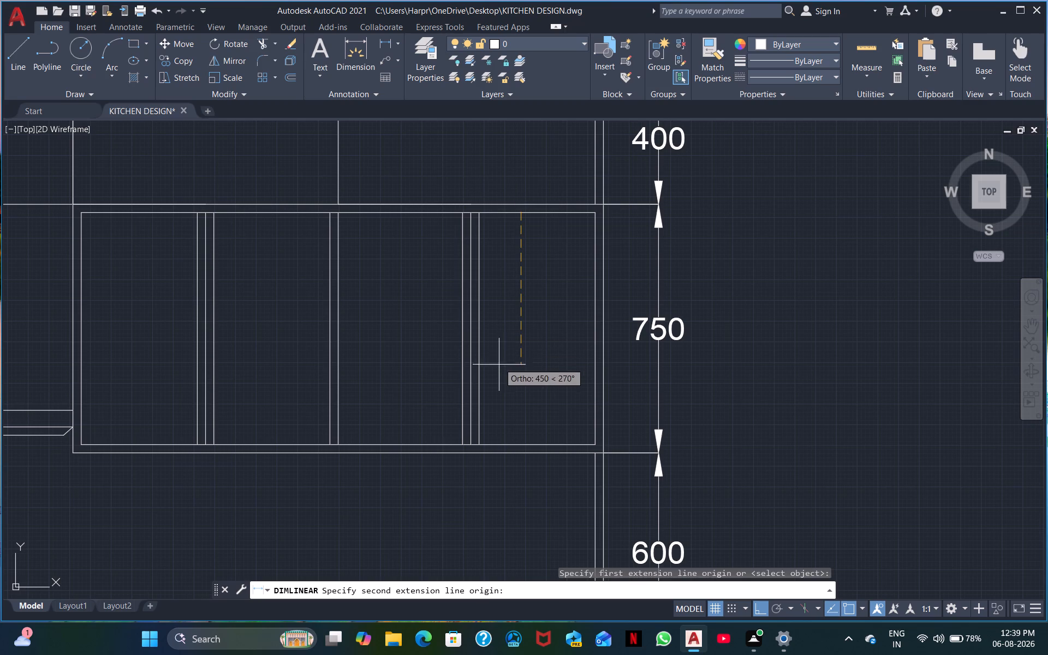
click(517, 443)
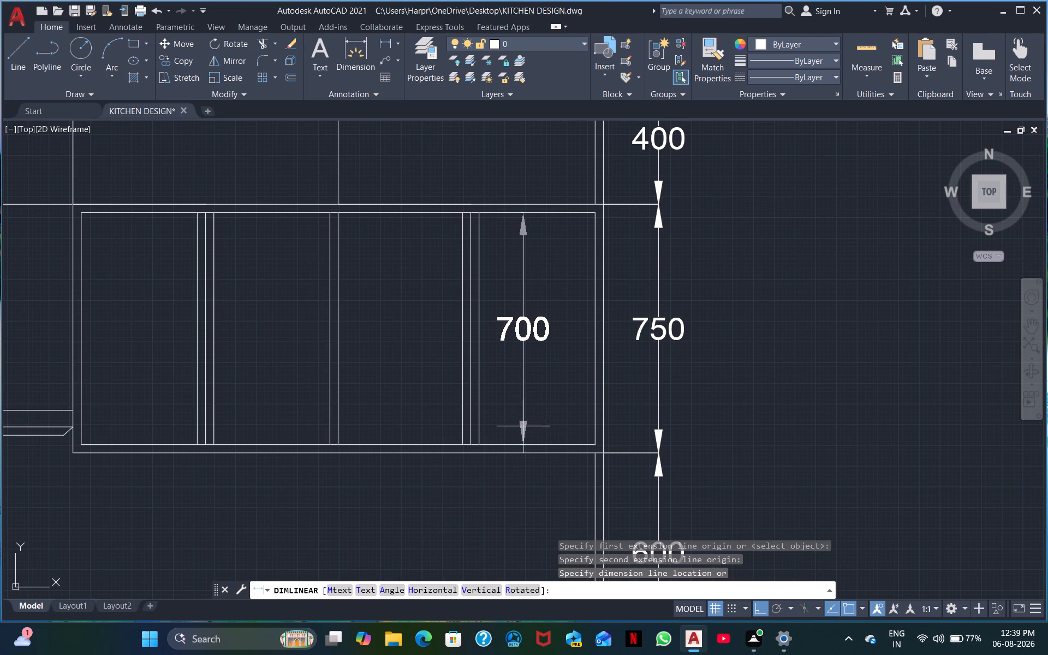
key(Escape)
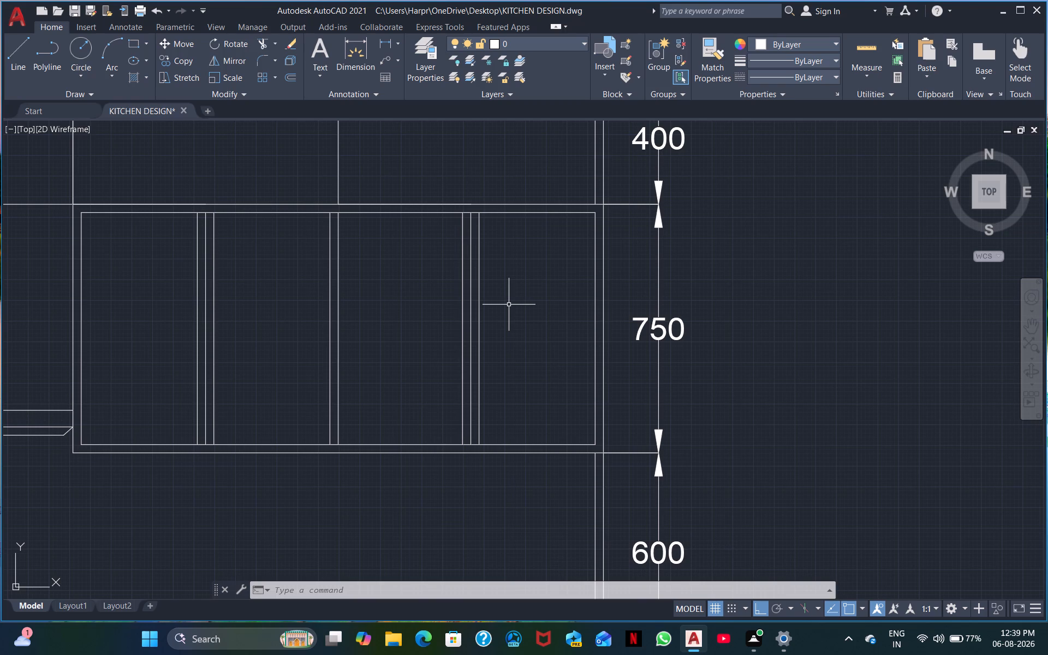
Offset the cabinet's inner top frame line 350 downward to form a mid-height shelf line across all four cells.
key(o)
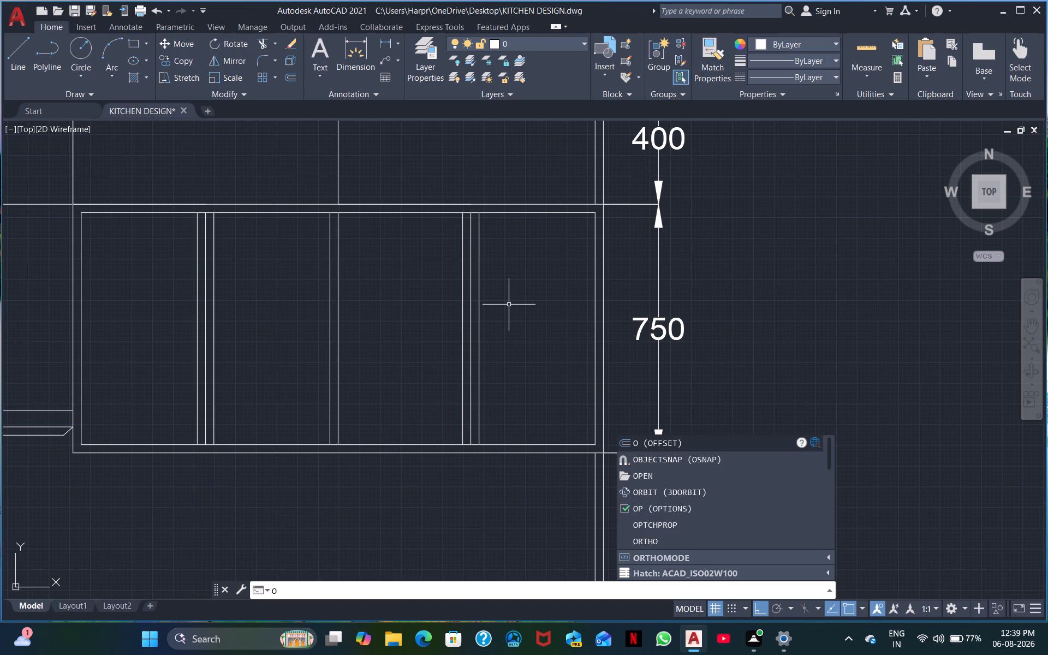
key(space)
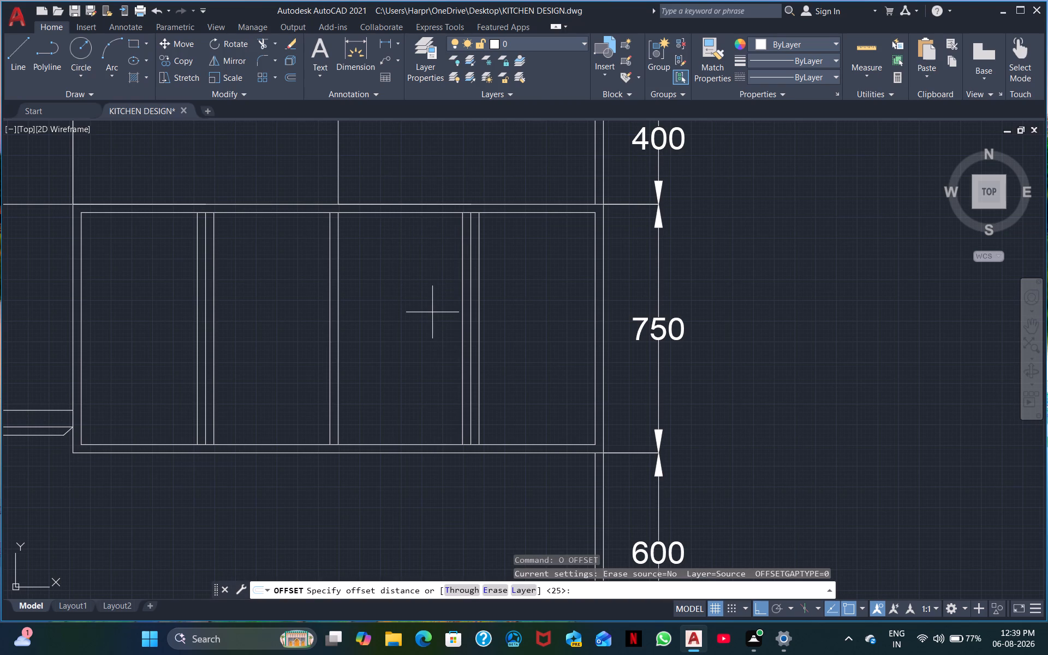
text(350)
key(Return)
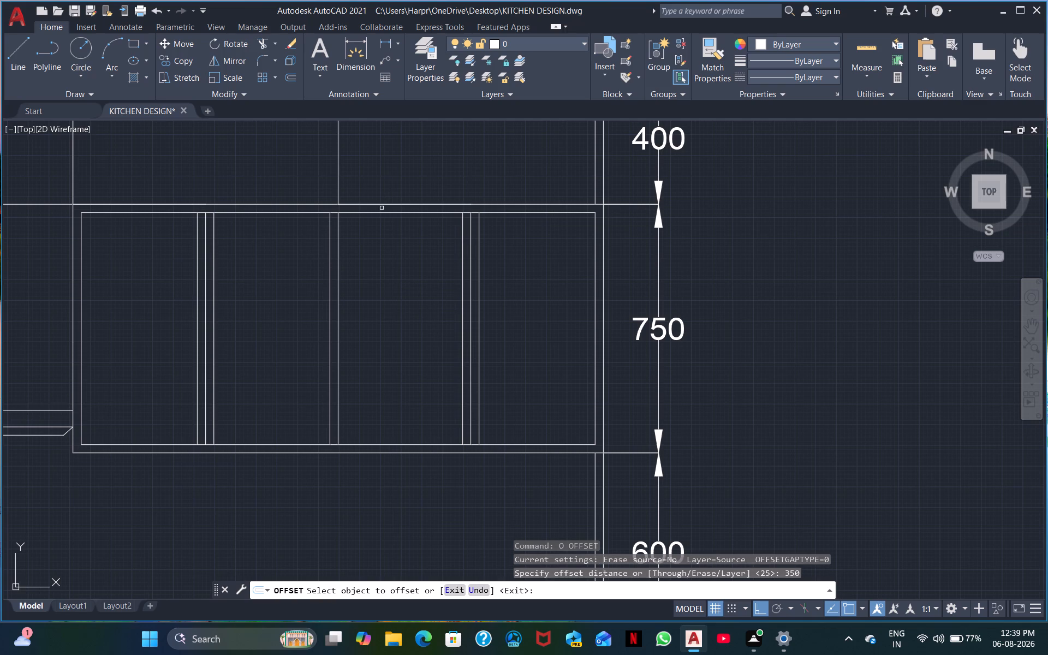
click(378, 213)
click(389, 303)
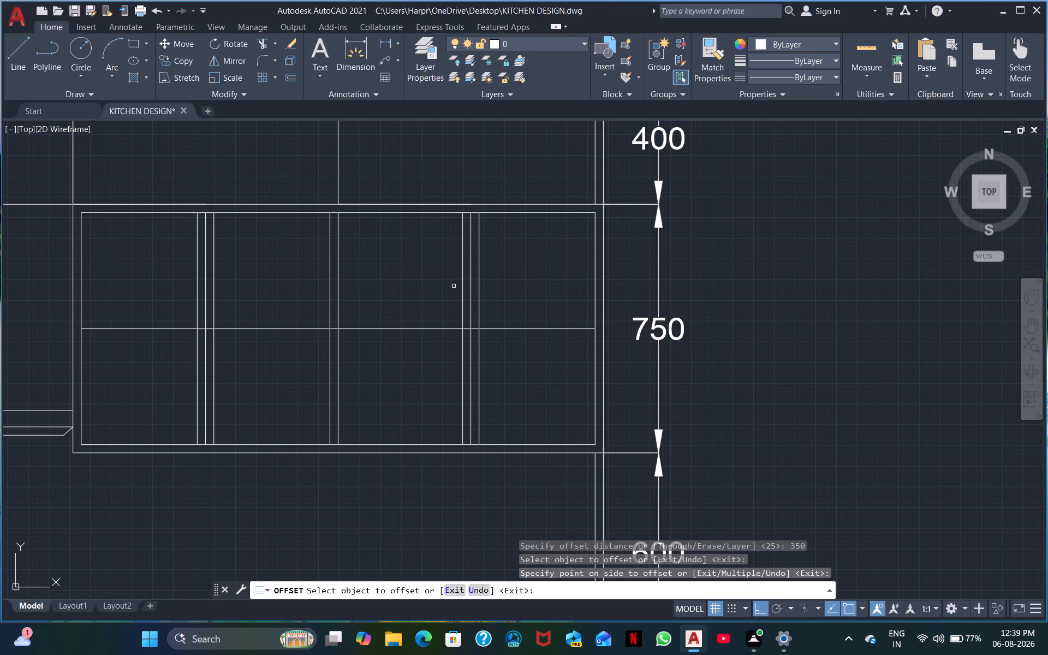
key(space)
Offset the mid-height shelf line 25 upward to give the shelf its thickness.
key(space)
text(25)
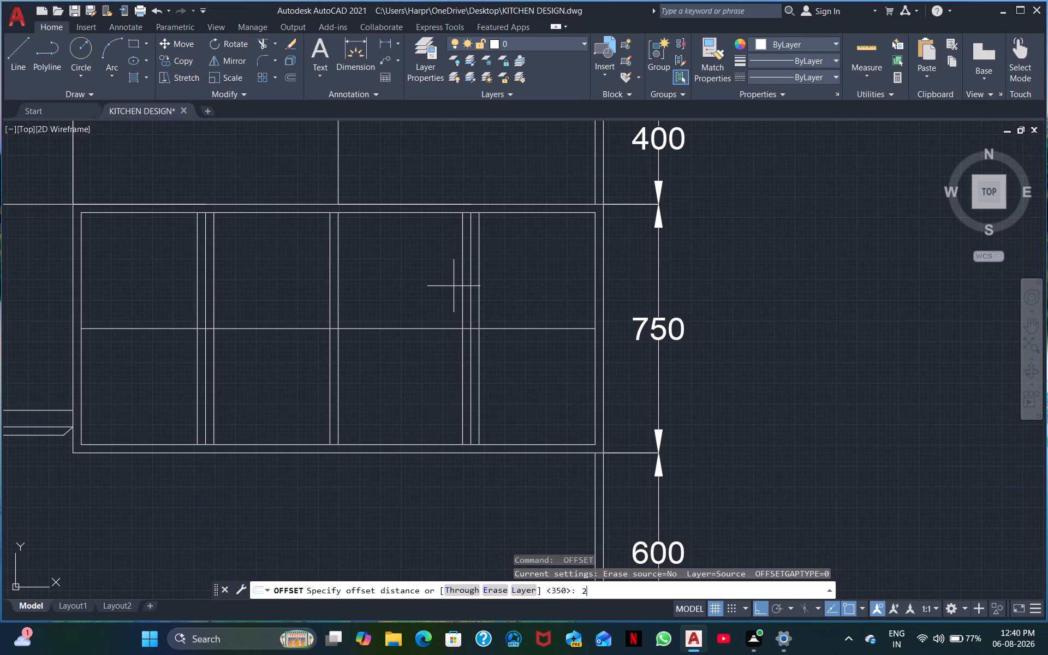
key(Return)
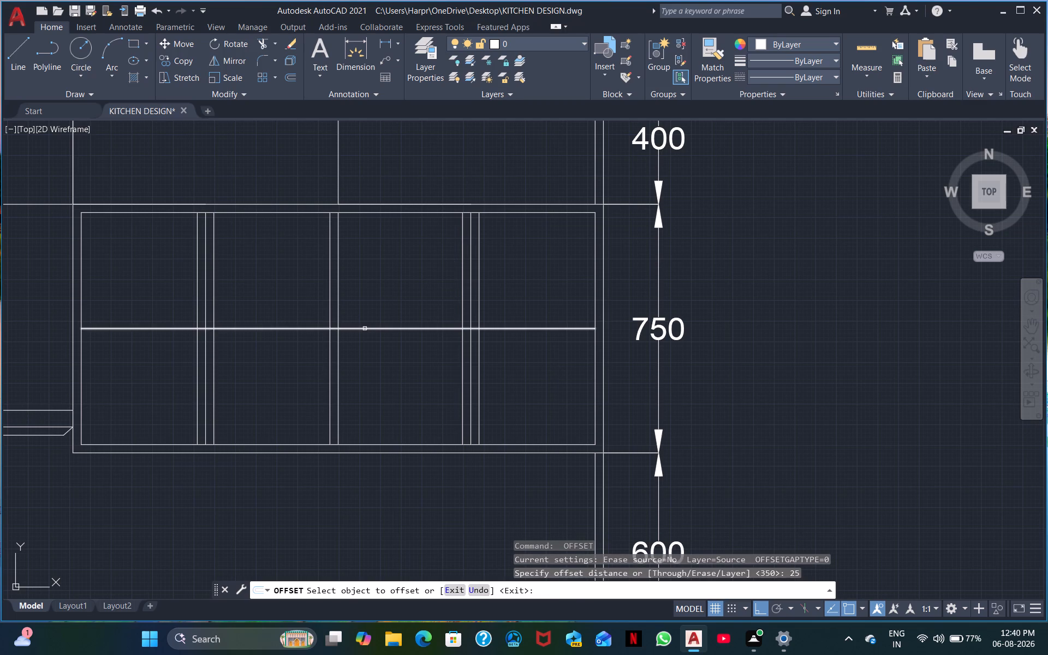
click(366, 329)
click(371, 316)
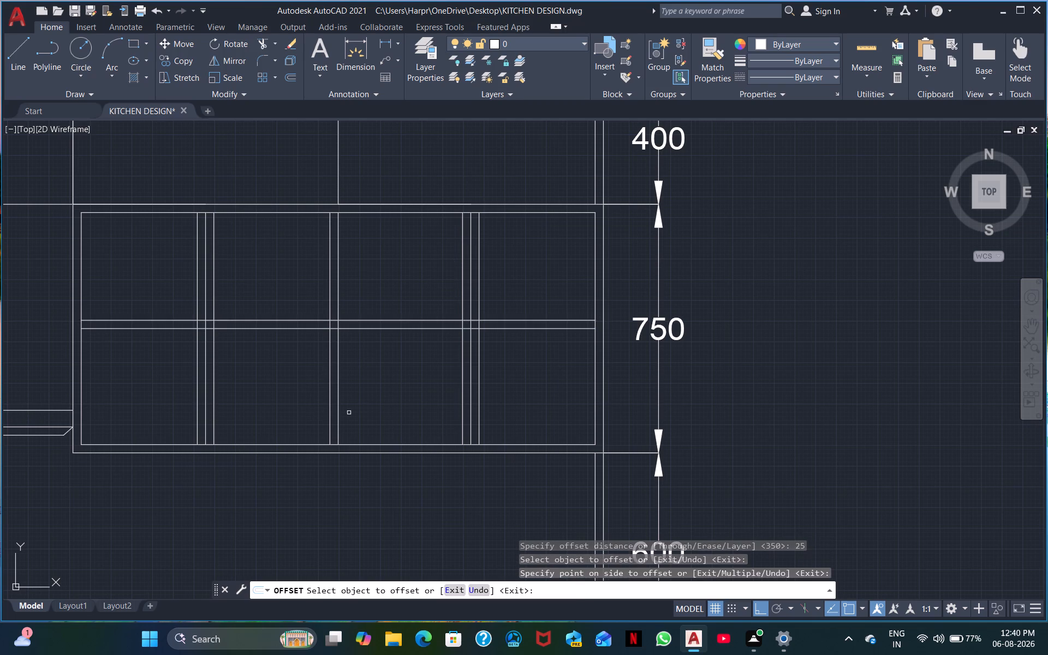
Trim both shelf lines out of the double-width divider between the first and second cells.
middle_drag(360, 405, 555, 440)
scroll(406, 439, up, 1)
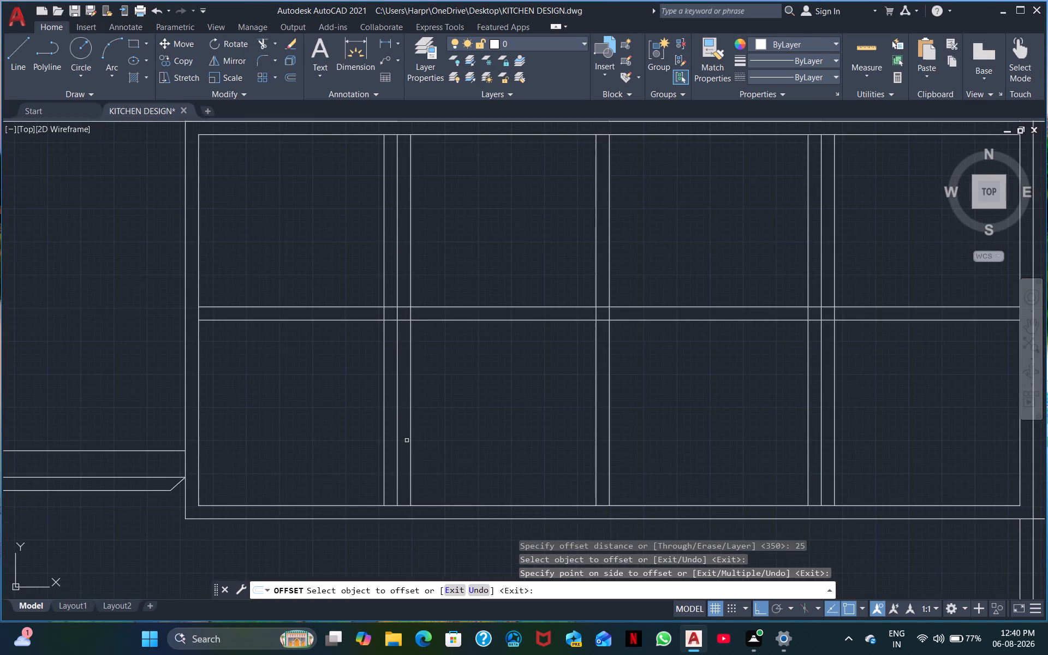
scroll(409, 444, up, 1)
middle_drag(478, 411, 529, 542)
scroll(383, 504, down, 1)
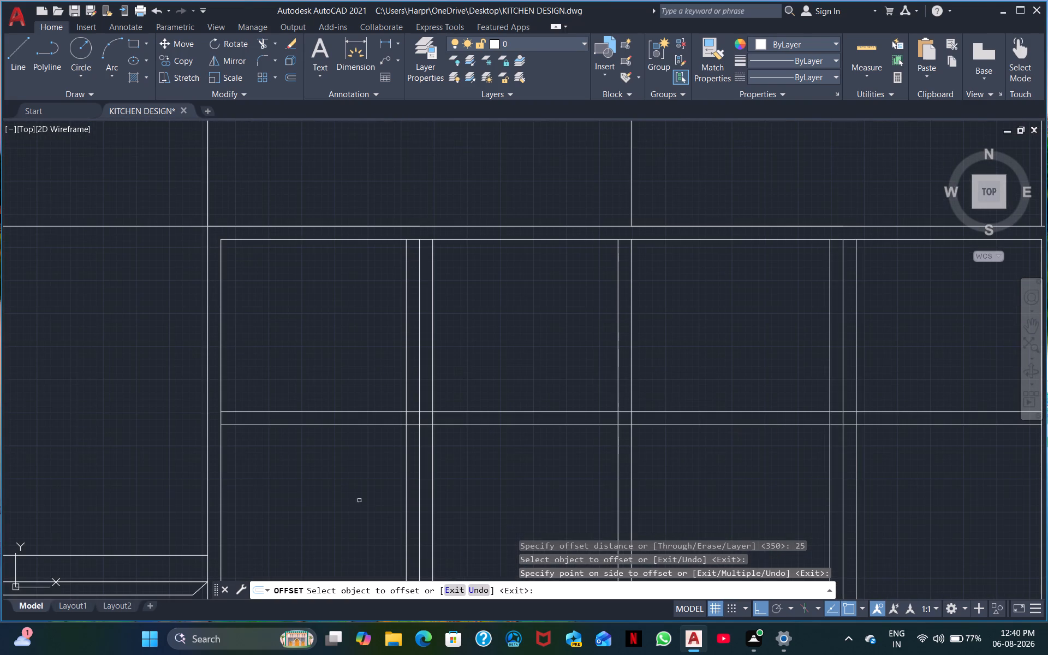
middle_drag(353, 499, 360, 519)
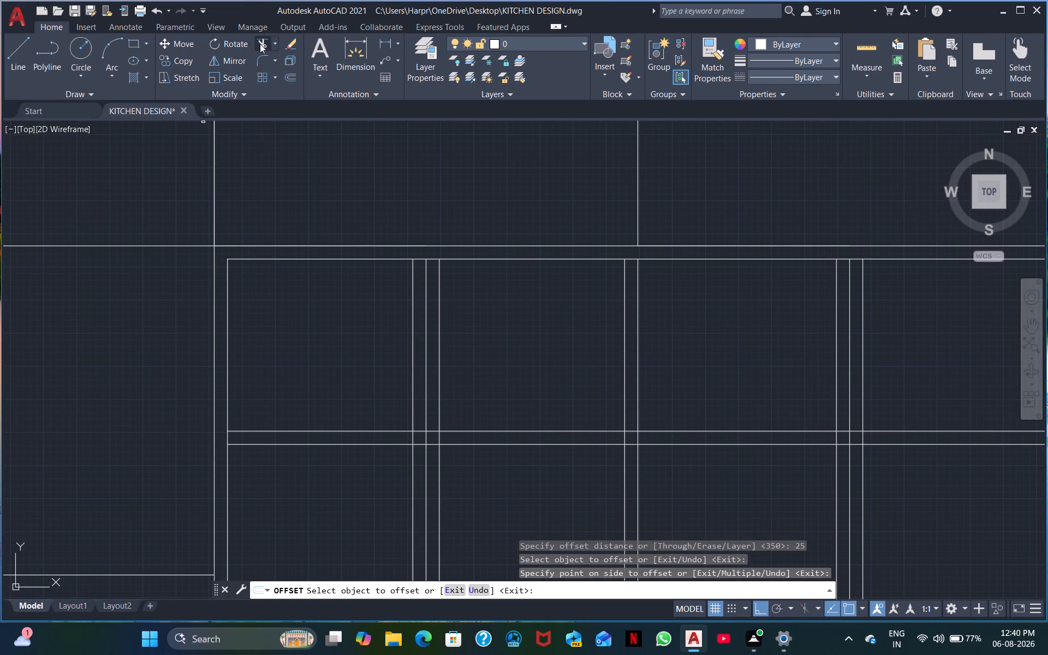
click(260, 44)
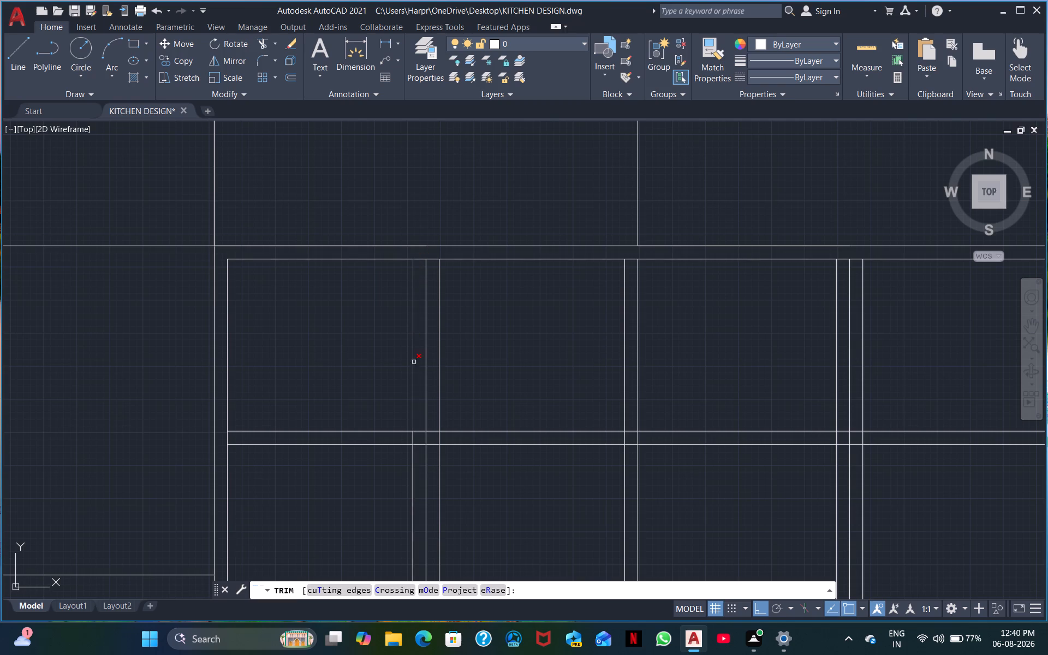
click(419, 431)
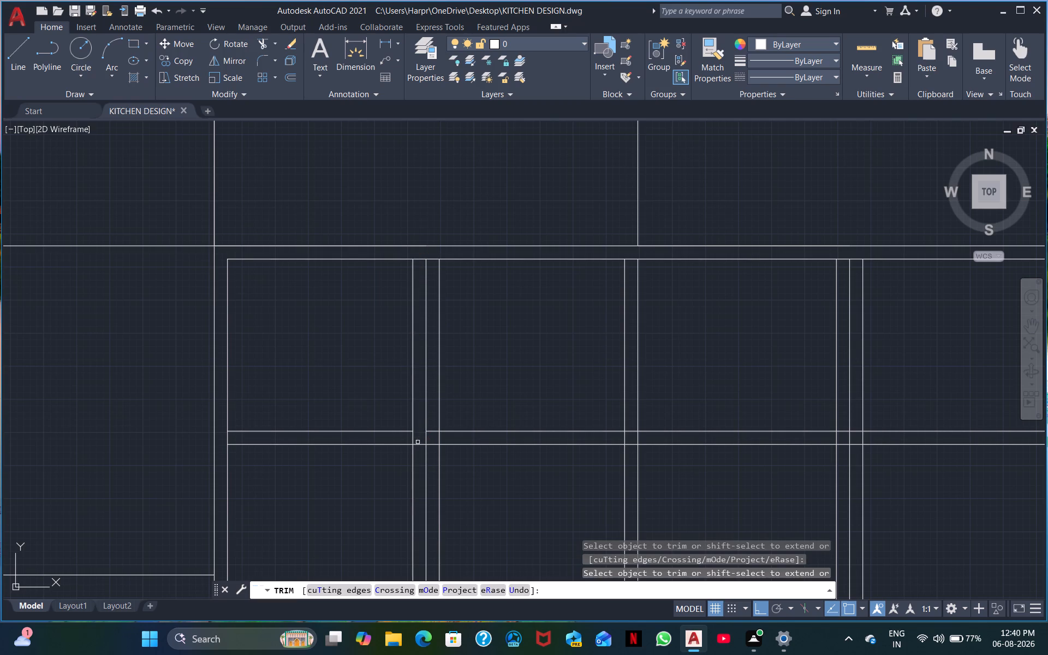
click(419, 443)
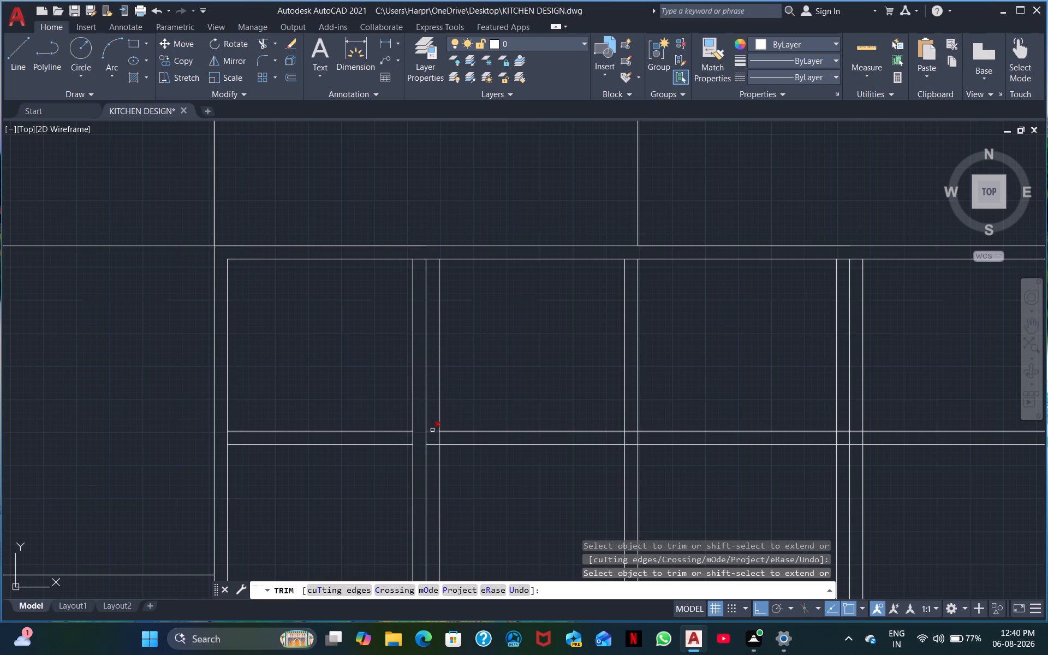
double_click(433, 430)
click(433, 448)
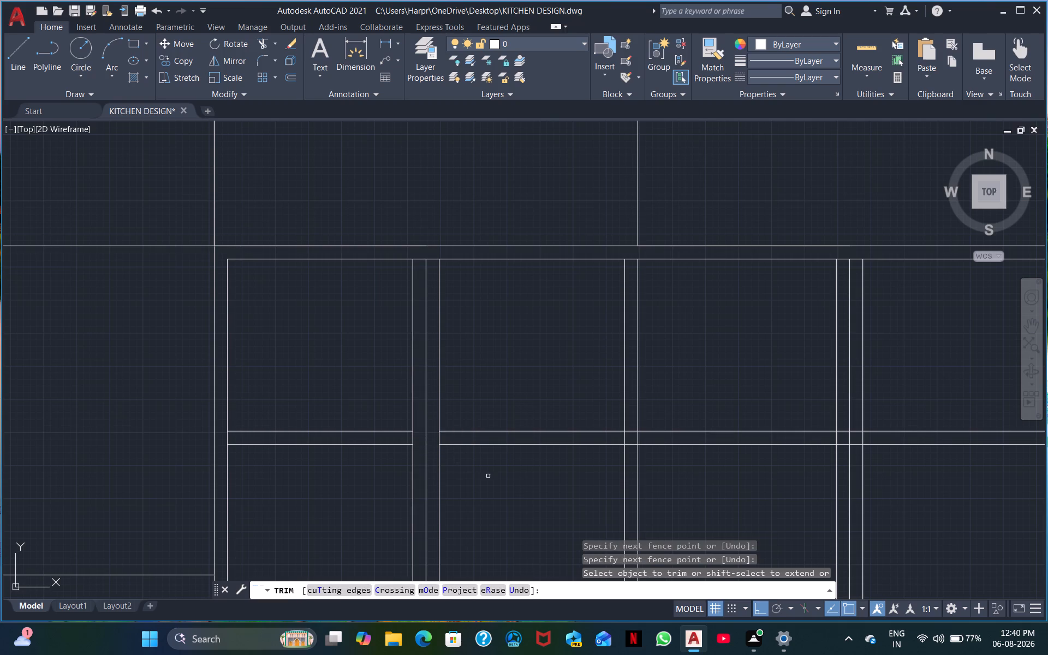
Trim both shelf lines out of the second-to-third cell divider and the double-width divider before the last cell.
middle_drag(511, 491, 319, 449)
middle_drag(463, 476, 413, 469)
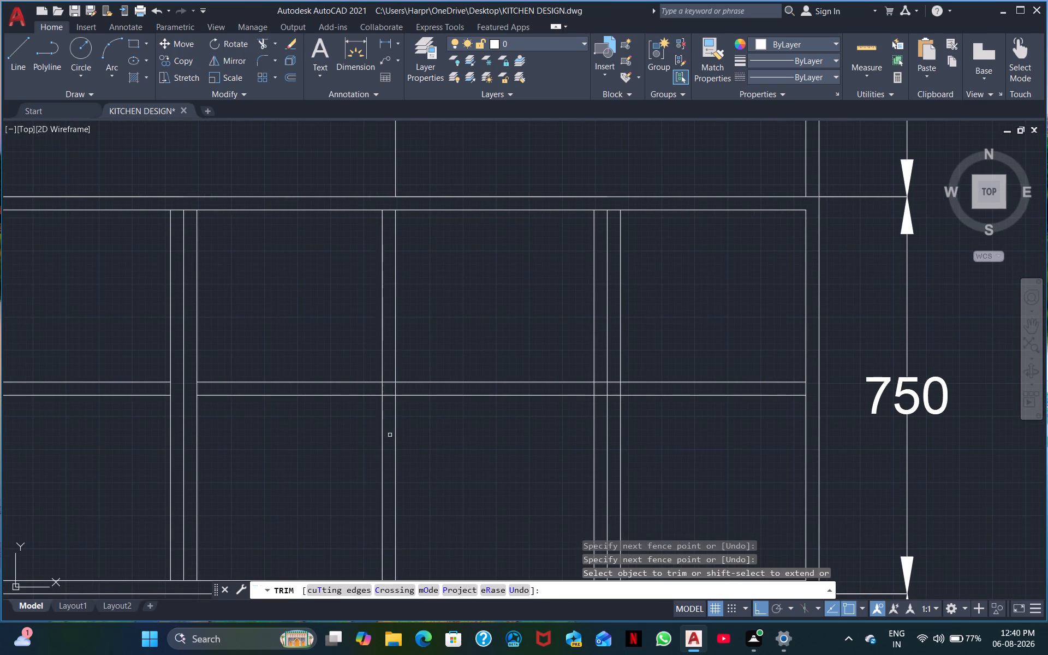
click(390, 396)
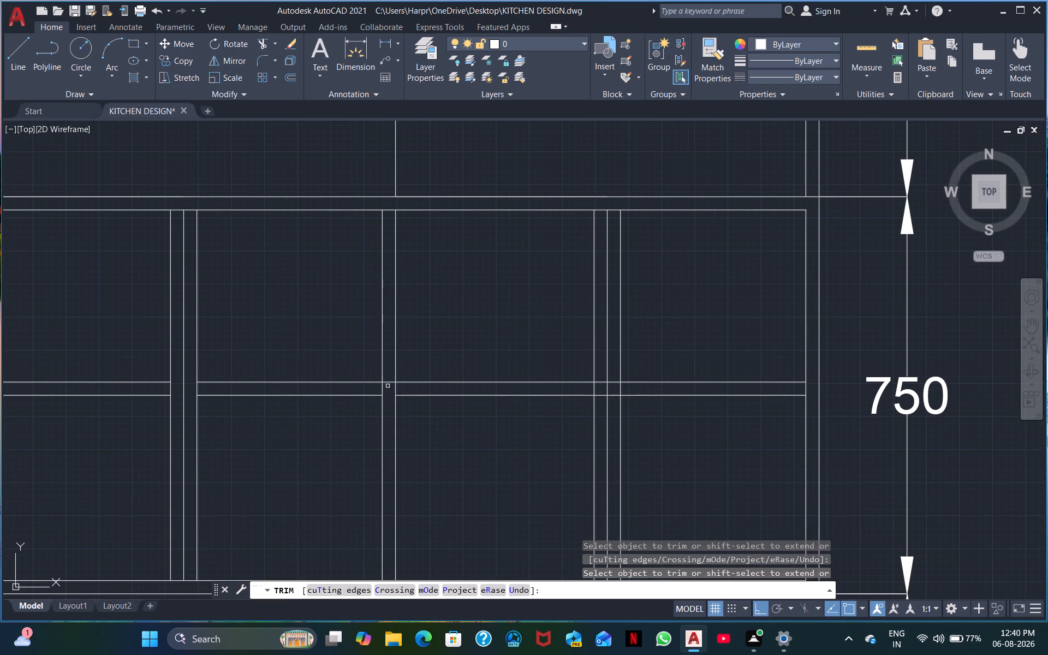
click(389, 382)
middle_drag(558, 484, 403, 486)
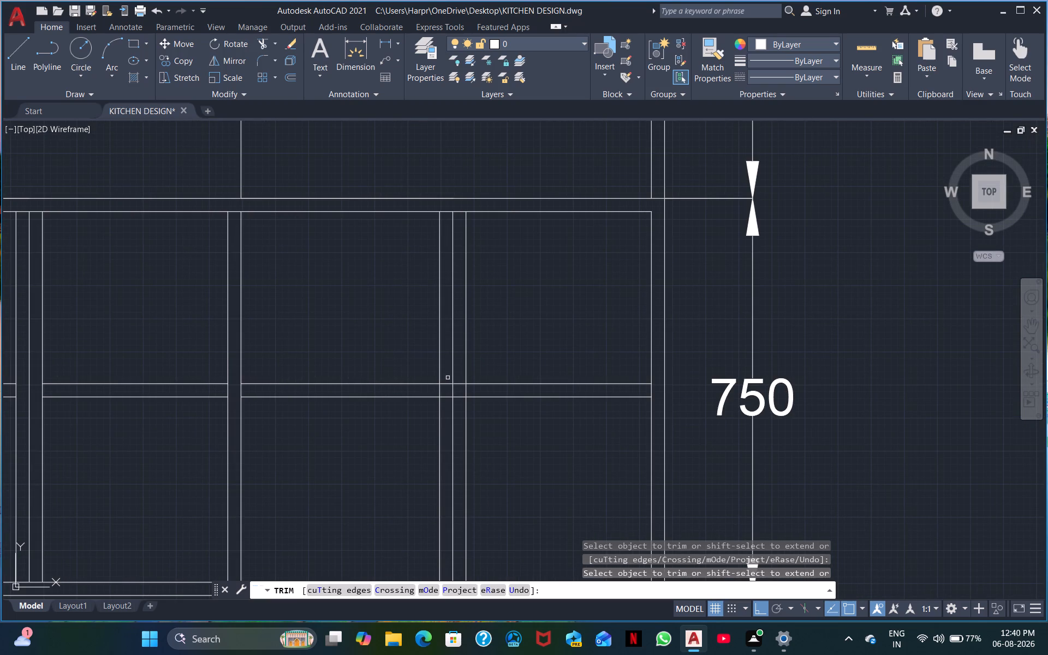
drag(448, 378, 447, 405)
click(447, 405)
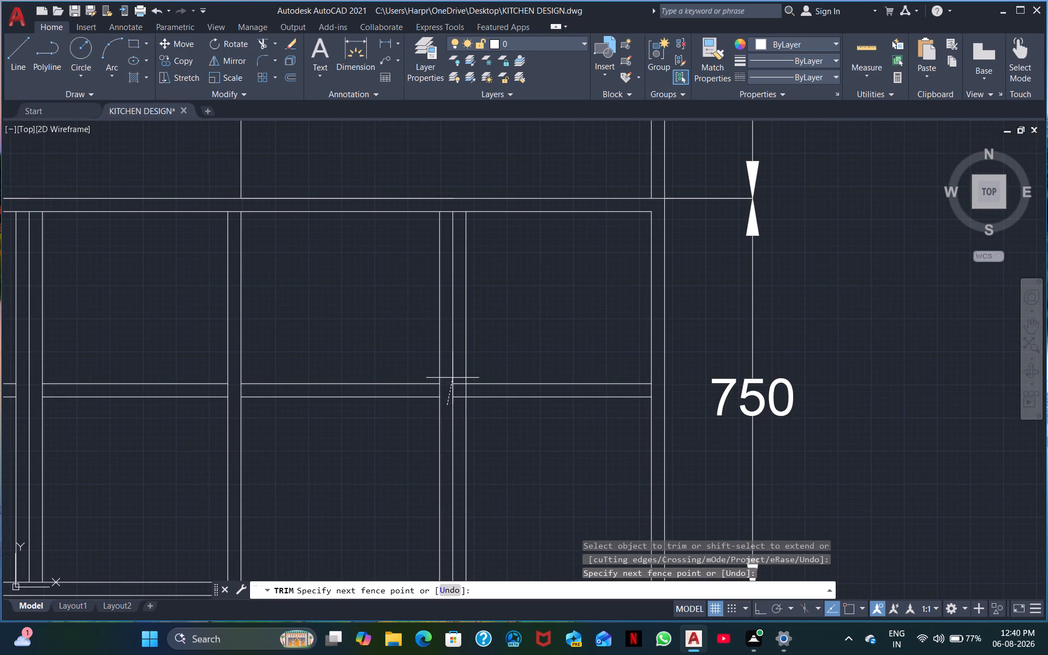
click(449, 410)
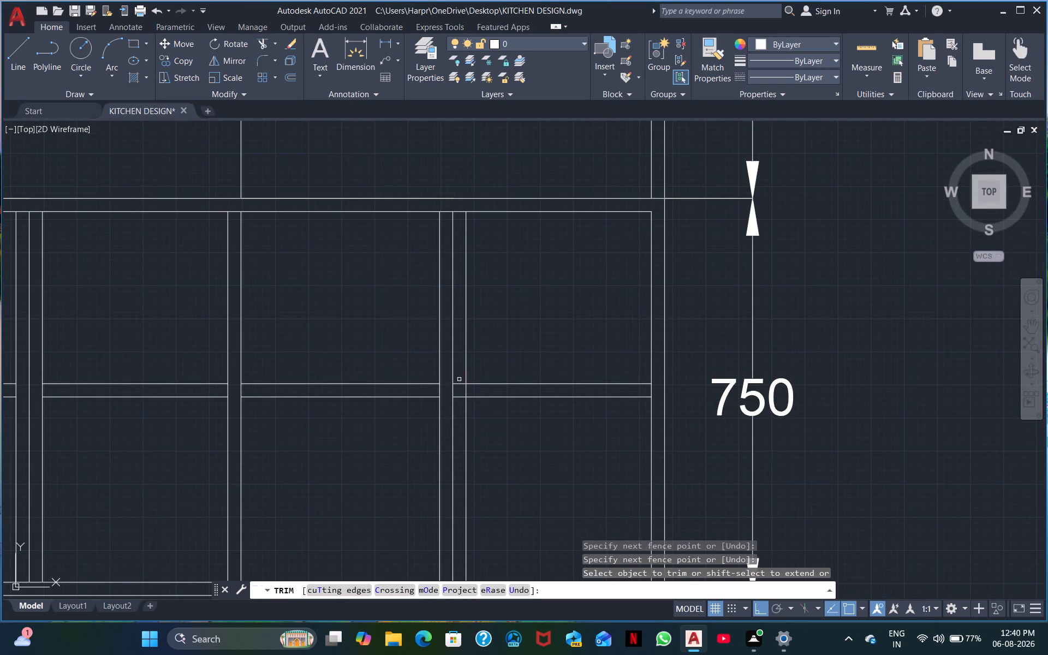
drag(460, 379, 458, 404)
Draw a knob circle of about 18 radius just below the shelf in the second cell, beside the first-cell divider.
scroll(485, 438, down, 2)
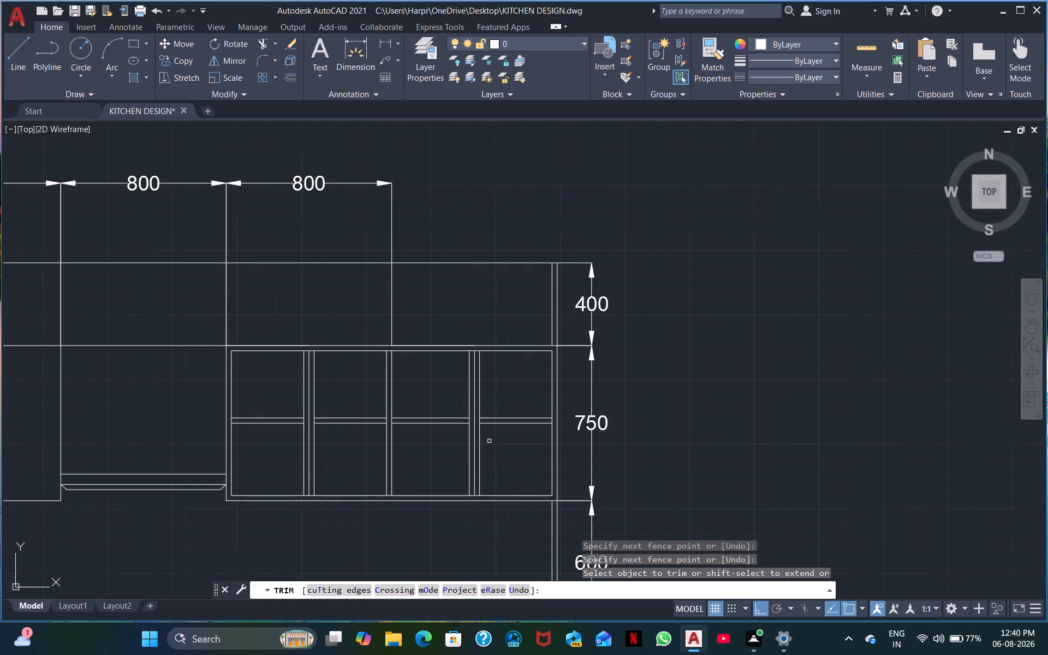
middle_drag(434, 472, 455, 468)
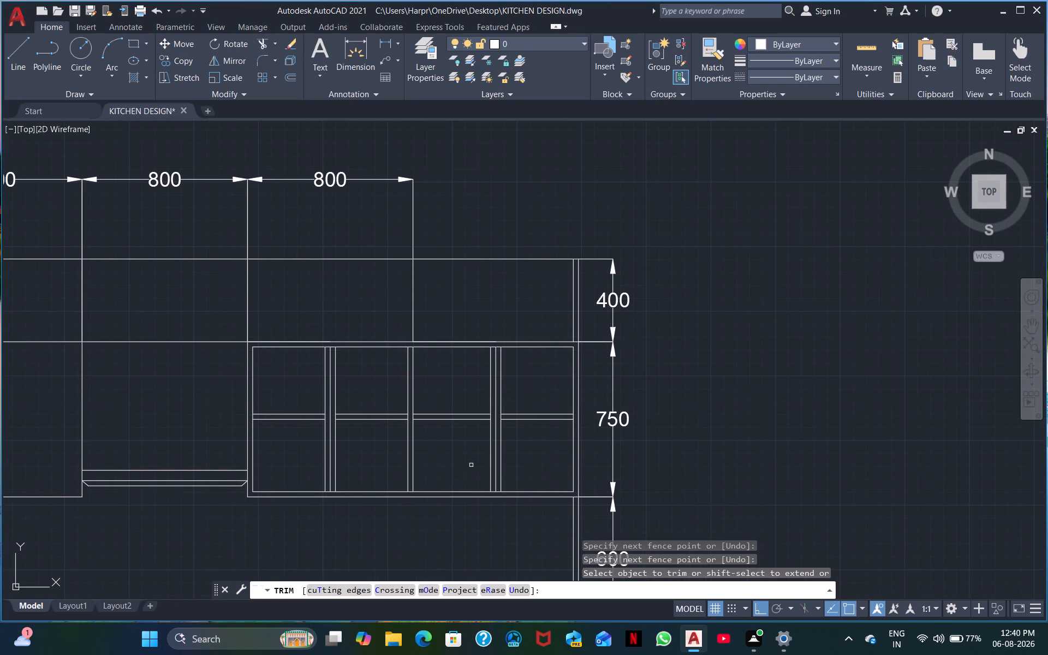
click(75, 59)
scroll(295, 430, up, 1)
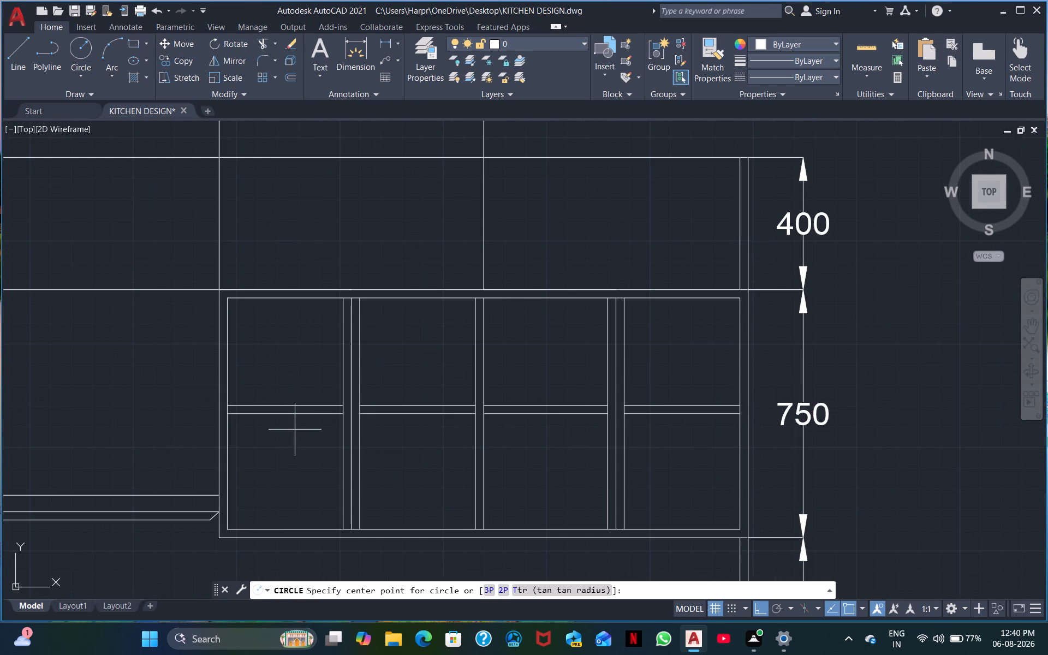
scroll(299, 439, up, 2)
middle_drag(299, 439, 294, 451)
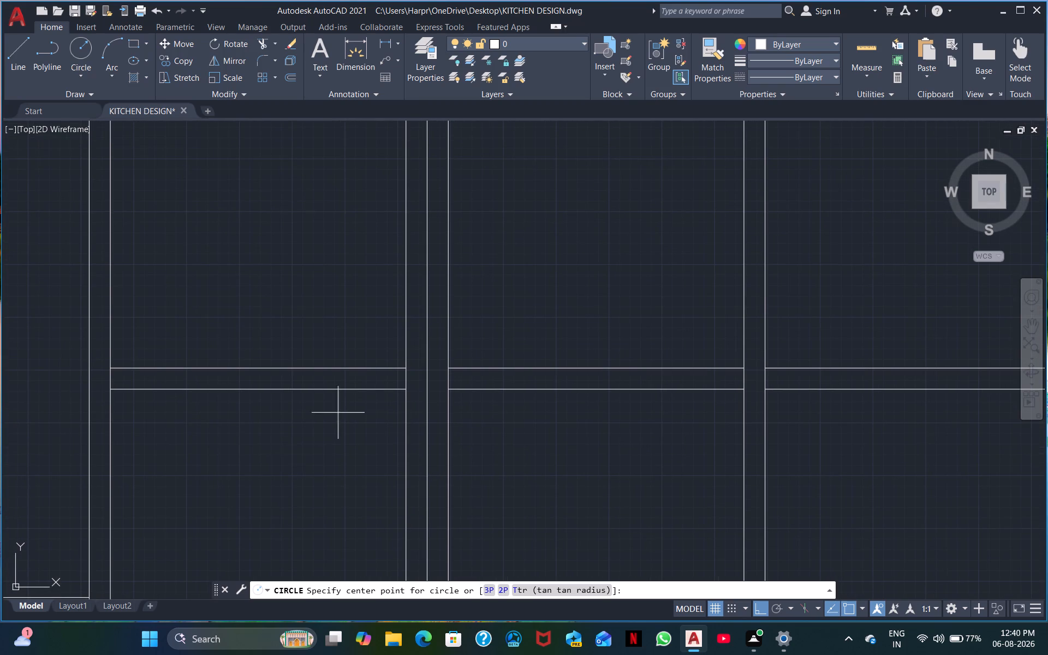
click(467, 408)
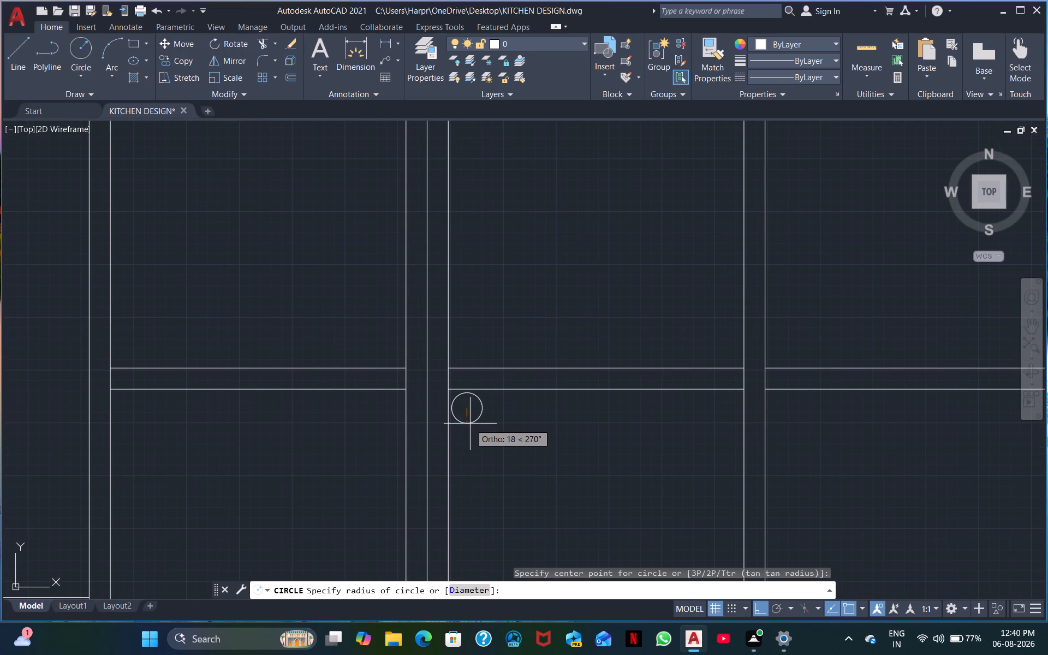
click(470, 424)
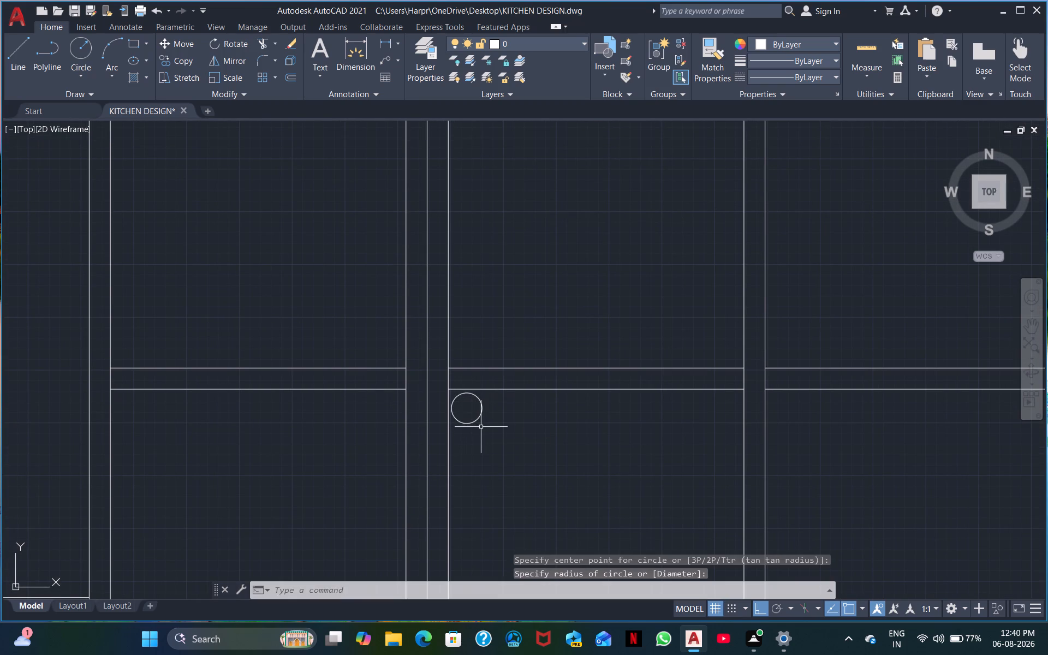
Copy the knob circle horizontally into the first cell beside its divider, and into the third and fourth cells on either side of their double-width divider.
right_click(503, 454)
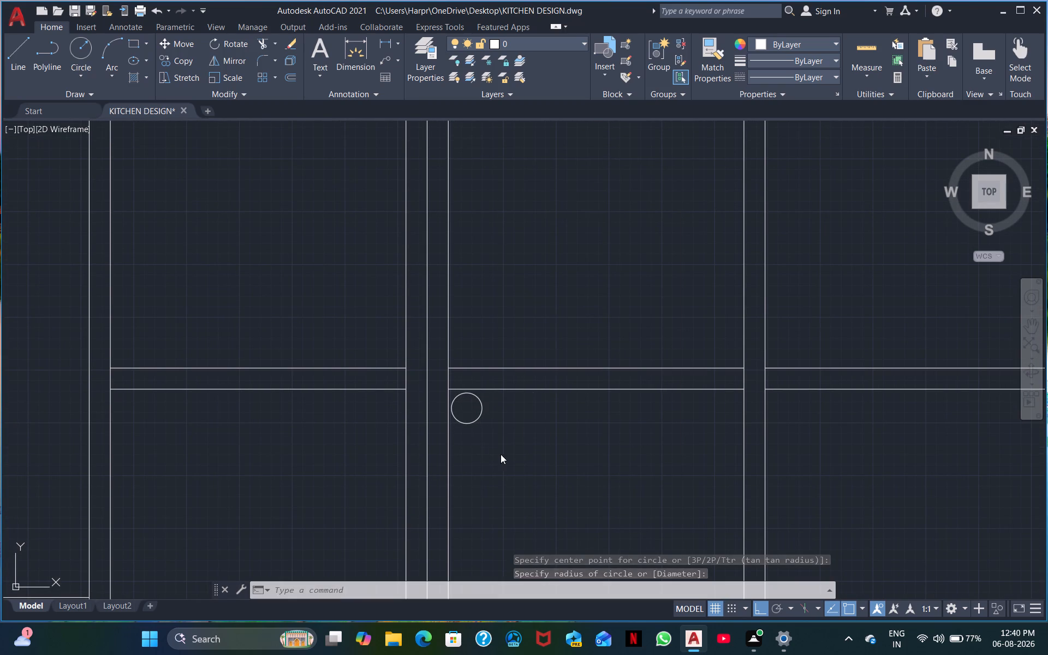
click(516, 500)
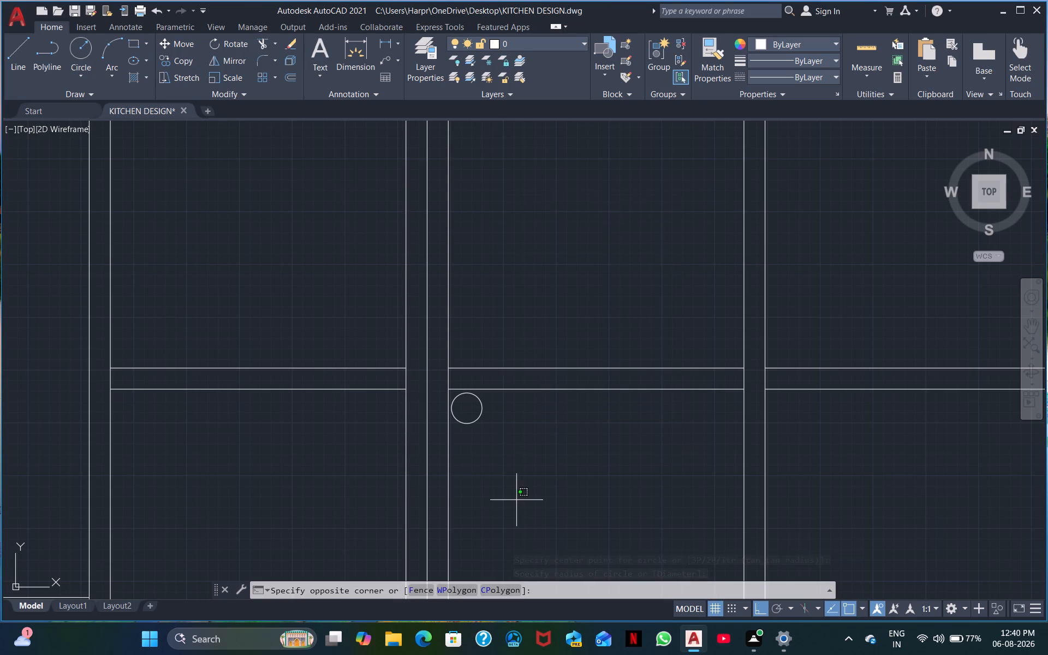
click(469, 407)
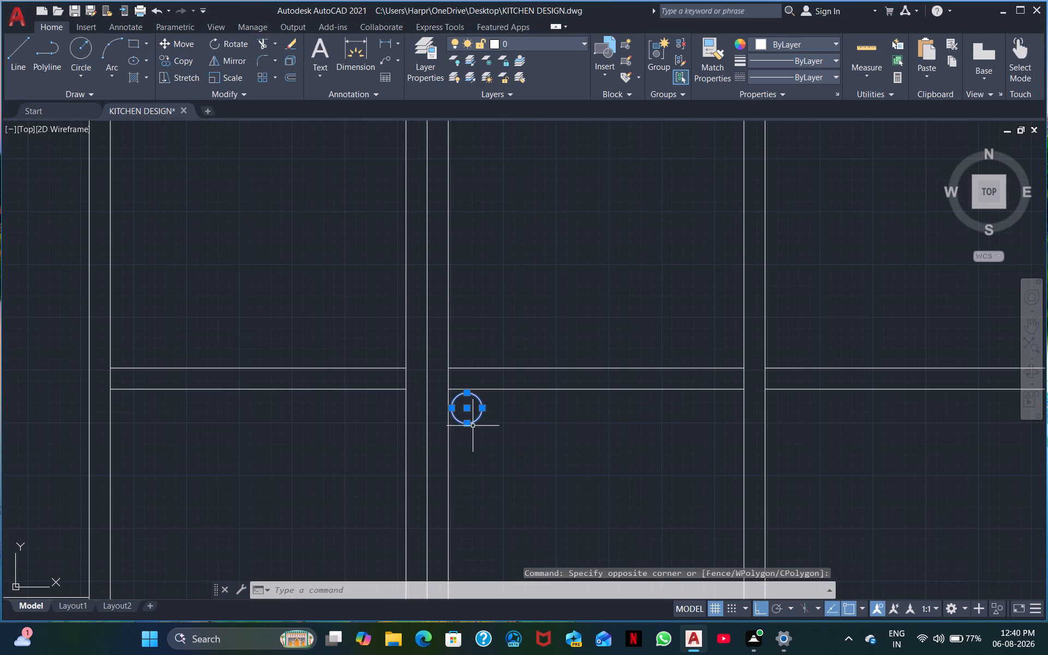
right_click(473, 432)
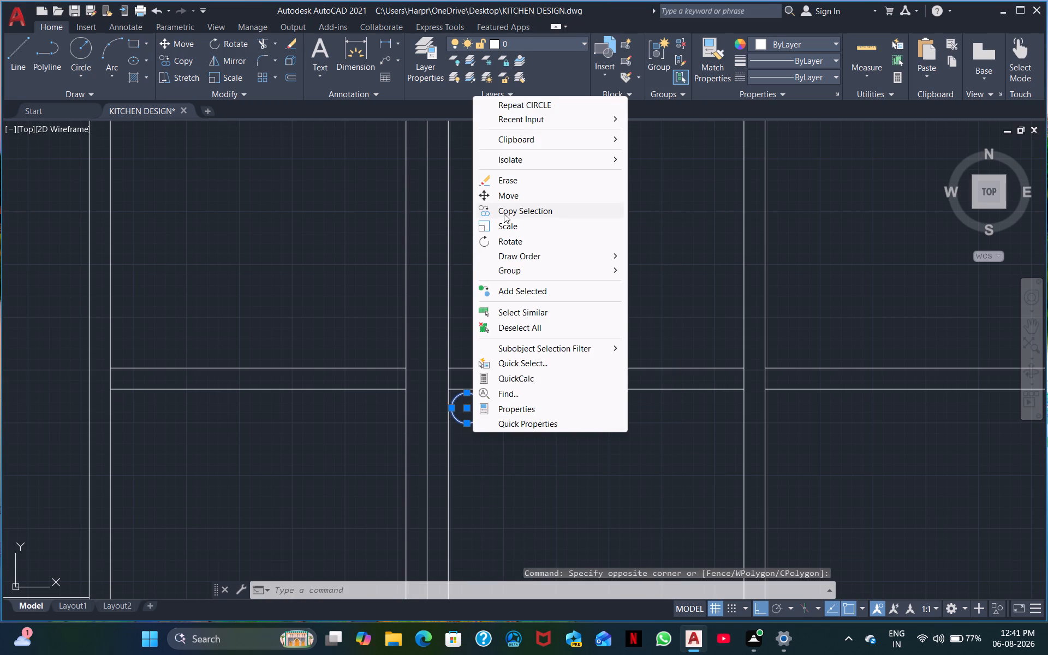
click(506, 212)
click(468, 410)
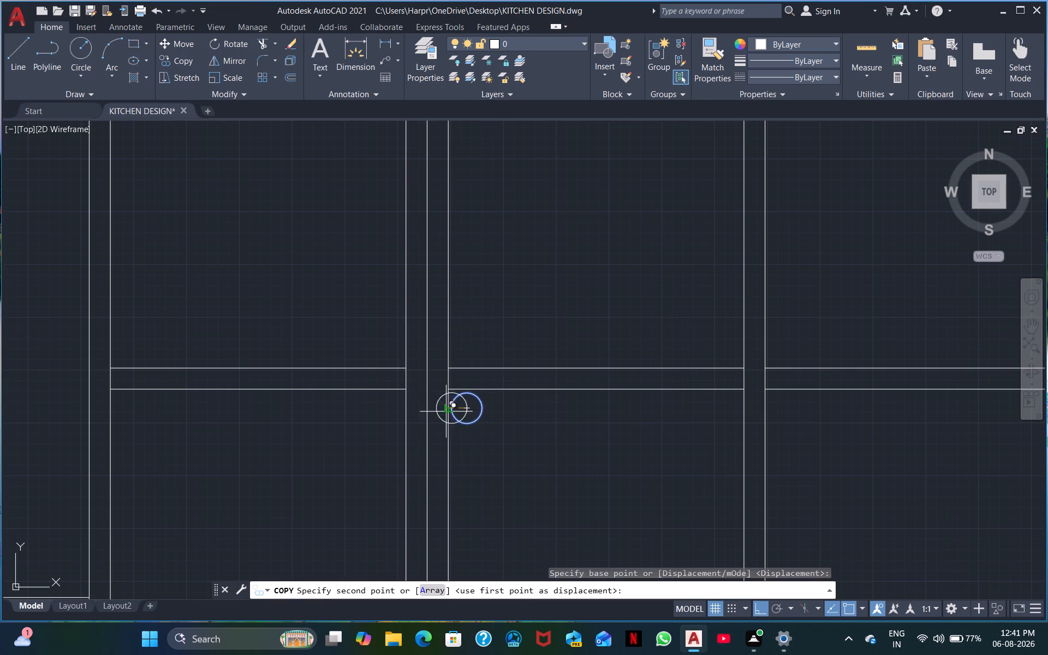
click(383, 415)
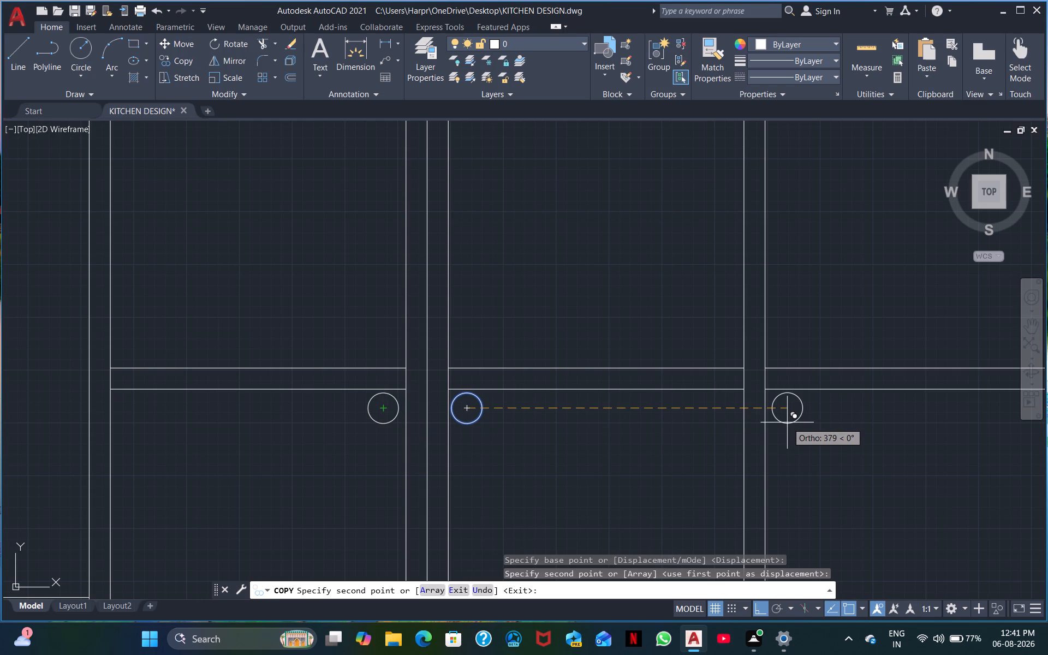
scroll(786, 422, down, 2)
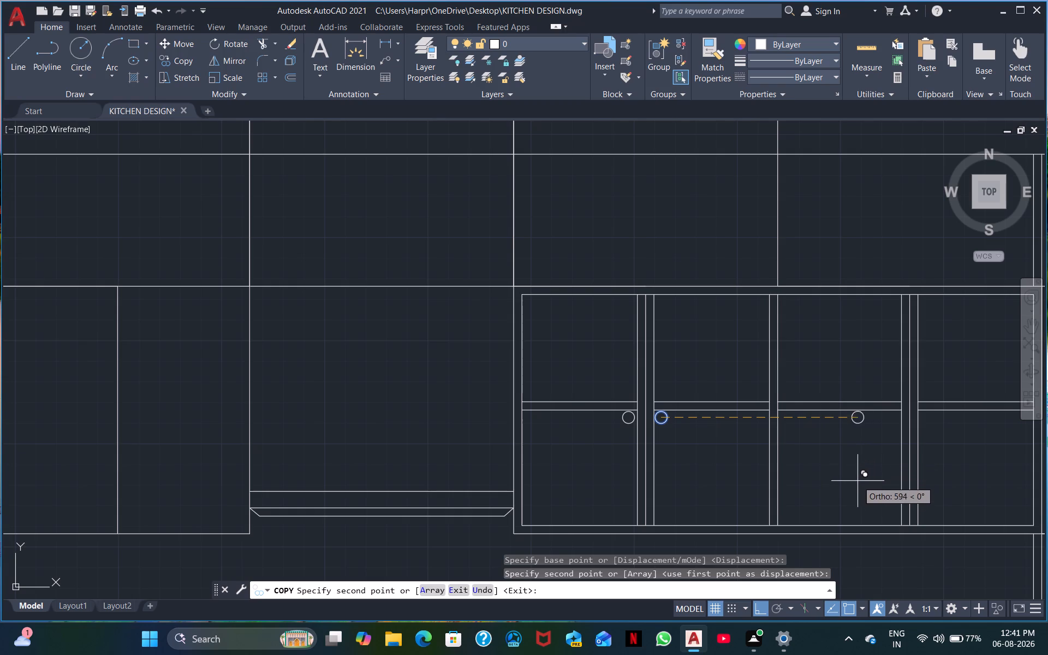
click(894, 471)
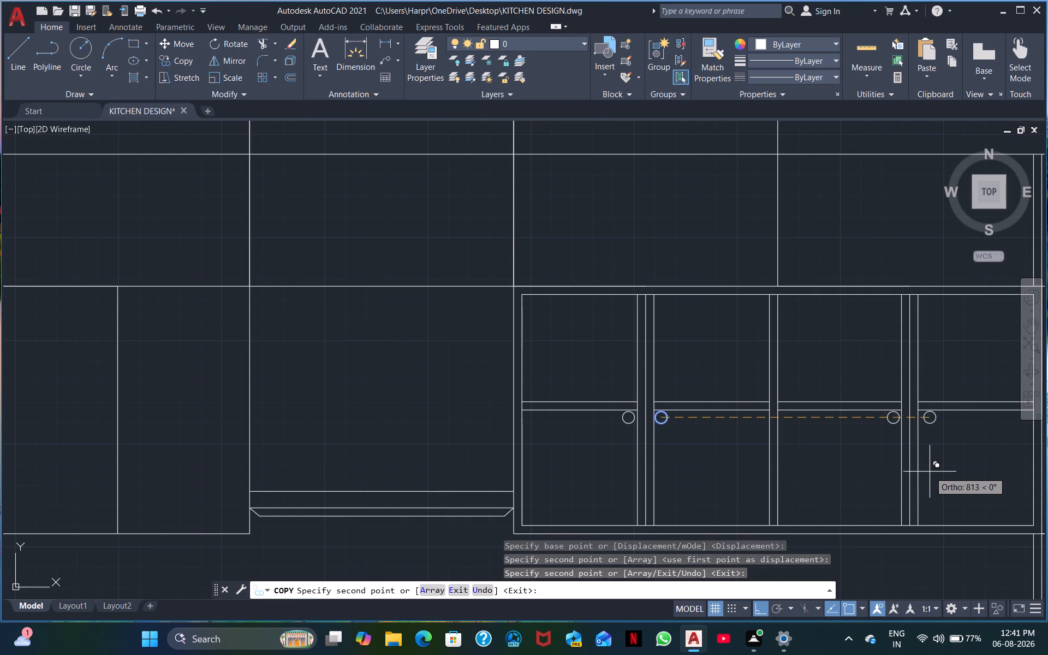
click(927, 474)
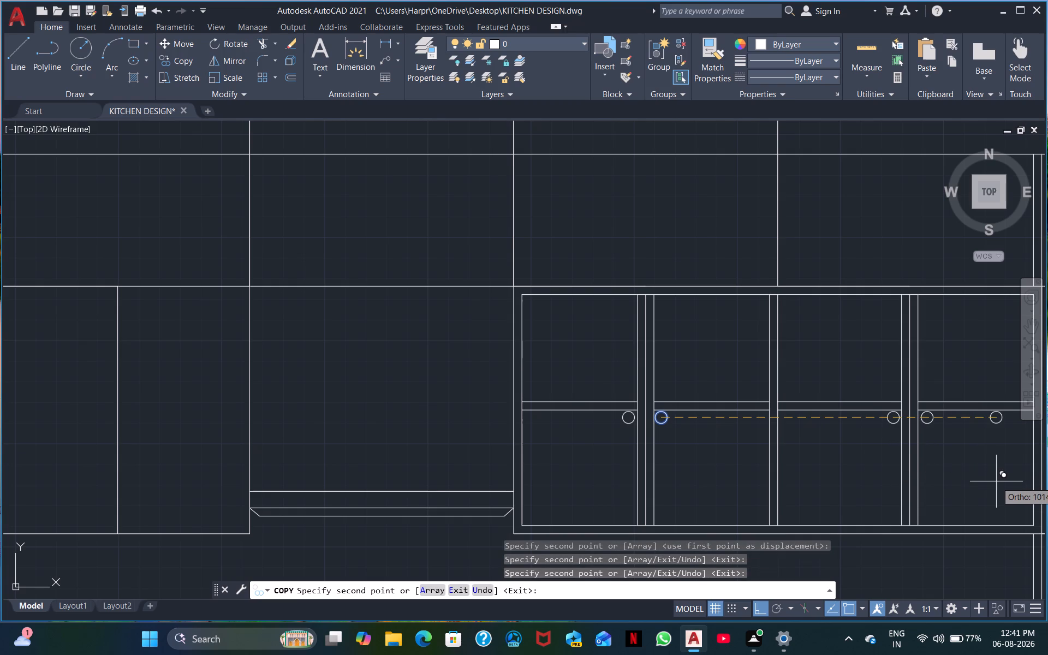
middle_drag(996, 481, 835, 512)
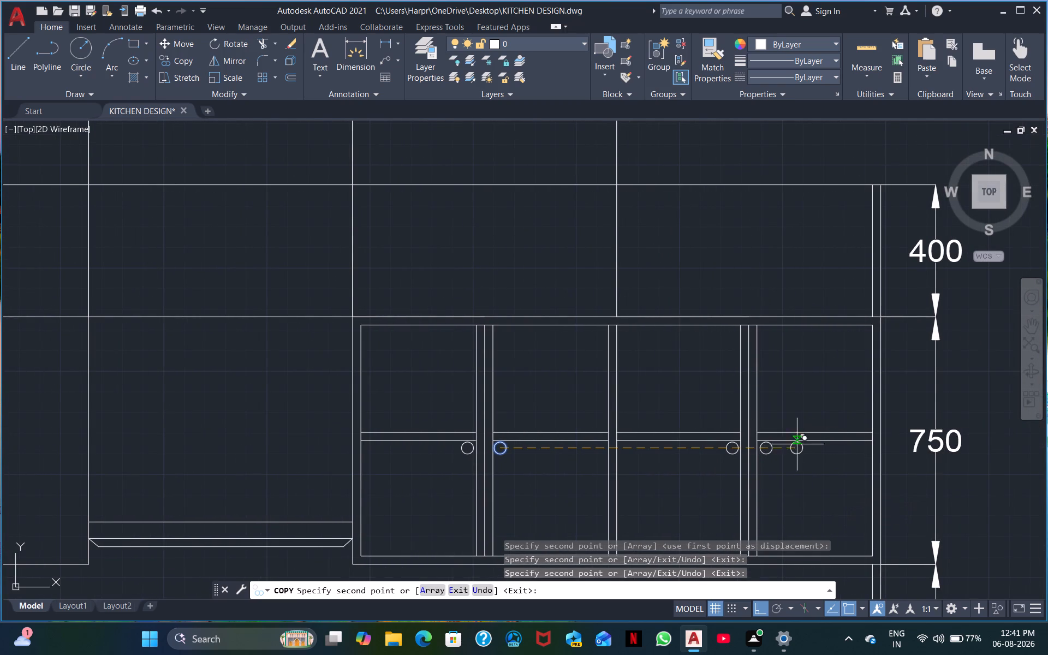
key(Escape)
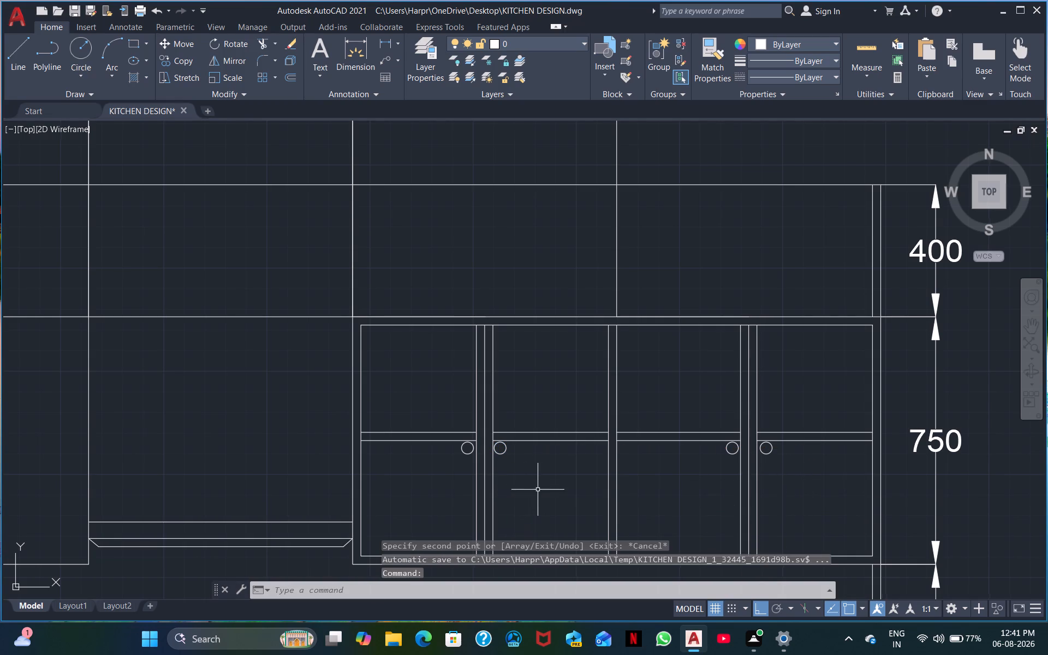
Trim the vertical segments between the two shelf lines at the first cell's outer edge and at the outer lines of both double-width dividers.
middle_drag(538, 490, 555, 356)
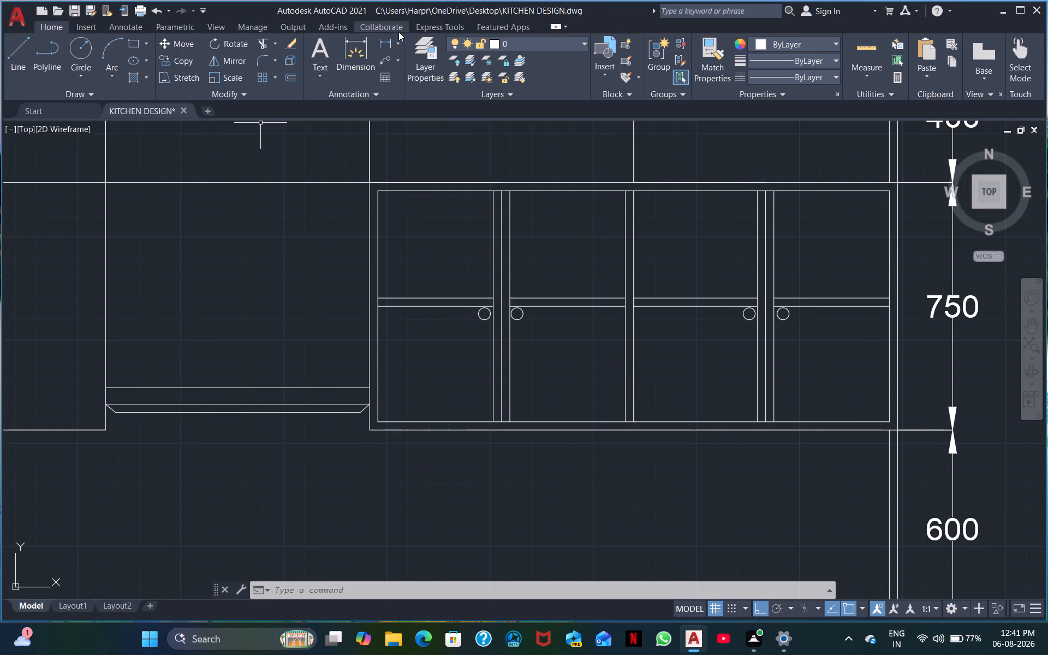
click(260, 41)
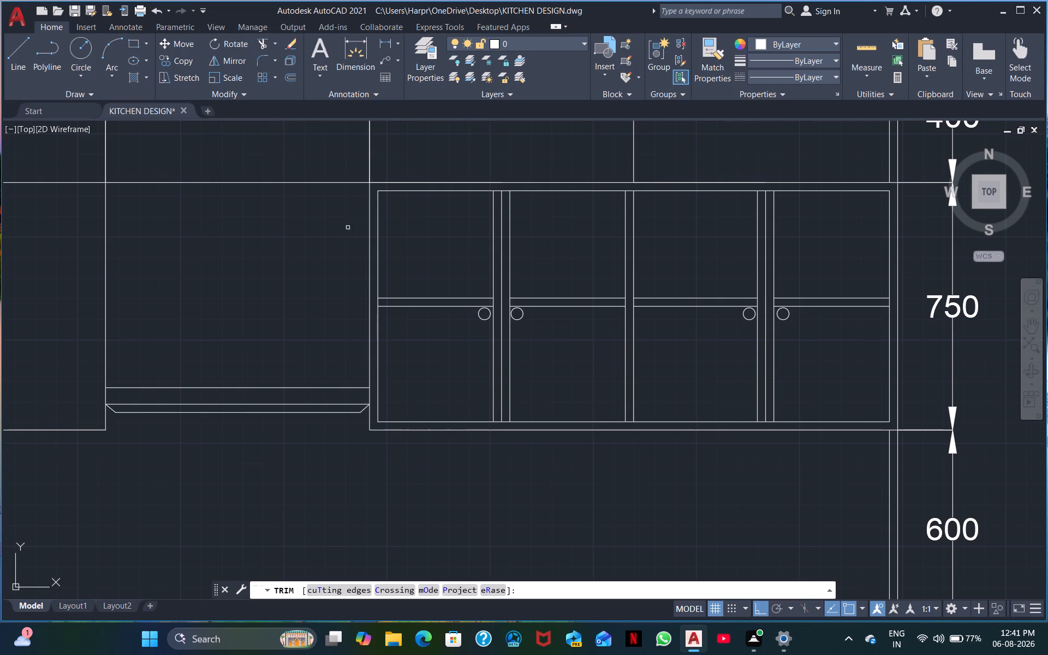
click(377, 302)
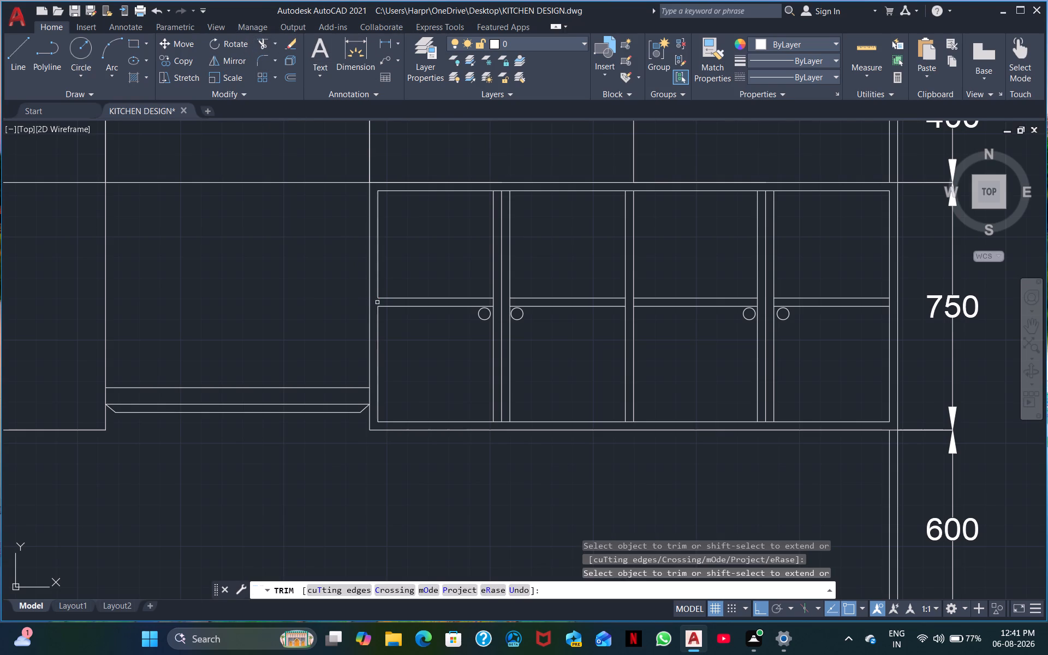
click(492, 302)
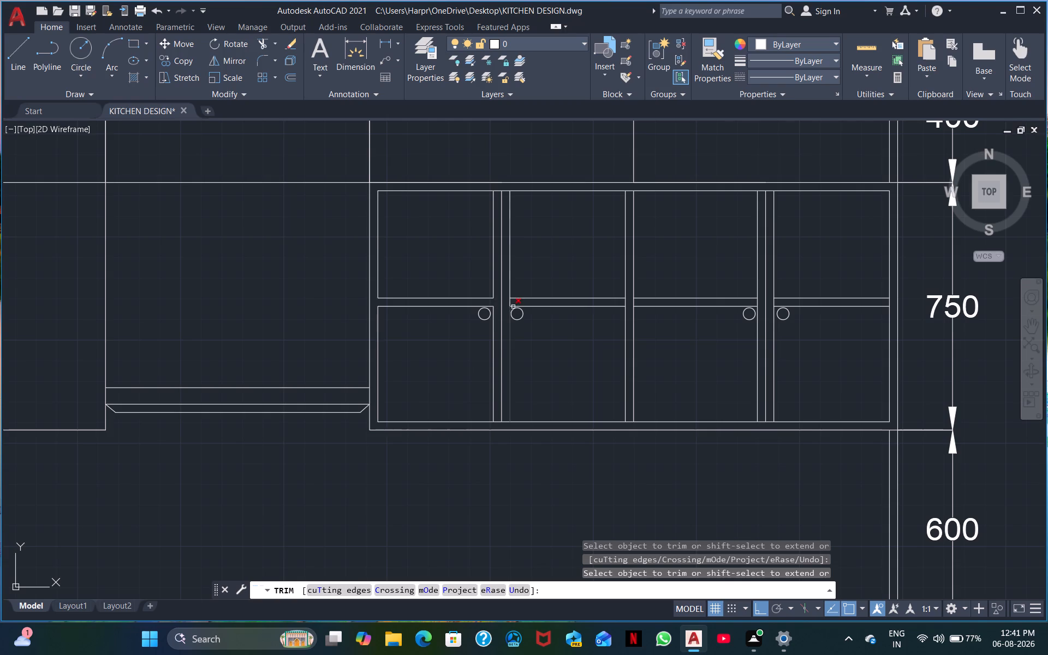
click(510, 303)
click(774, 302)
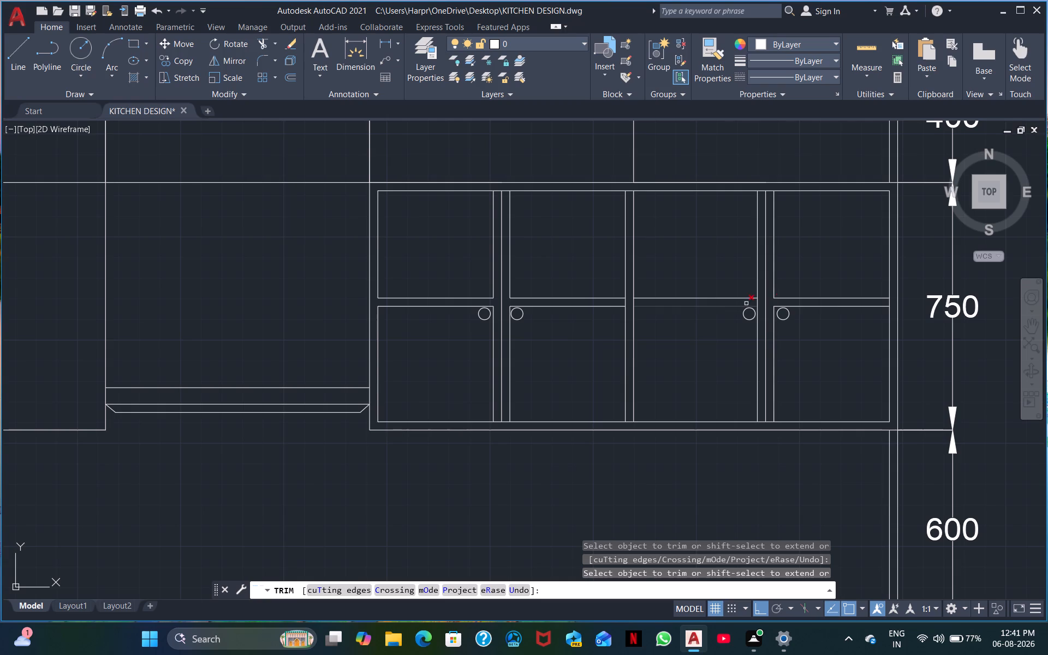
click(758, 301)
middle_drag(580, 458, 568, 416)
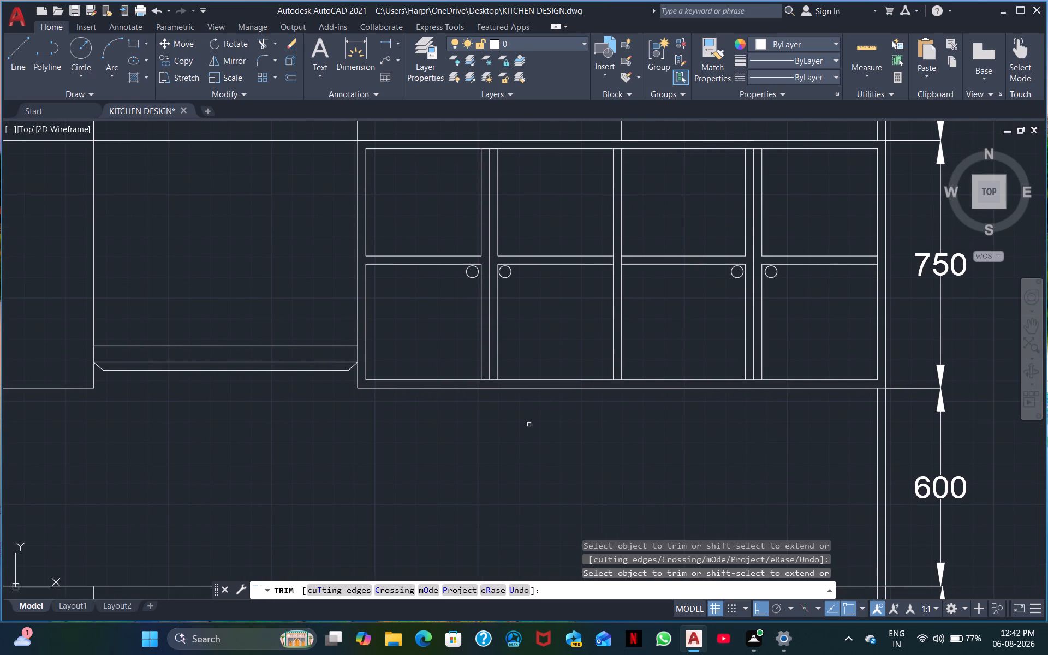
middle_drag(526, 434, 529, 475)
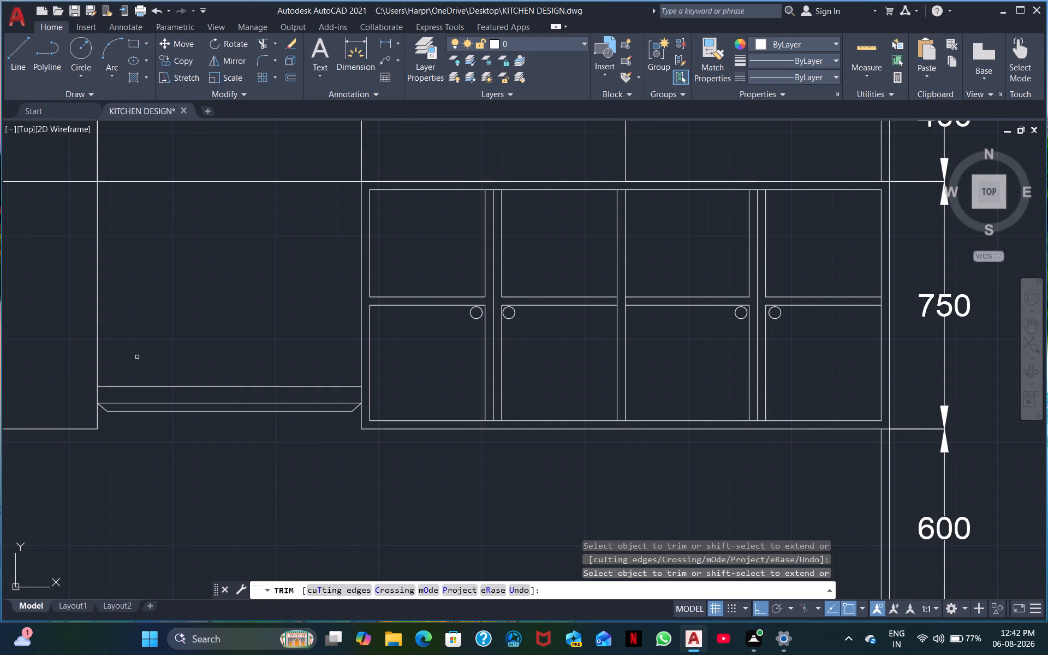
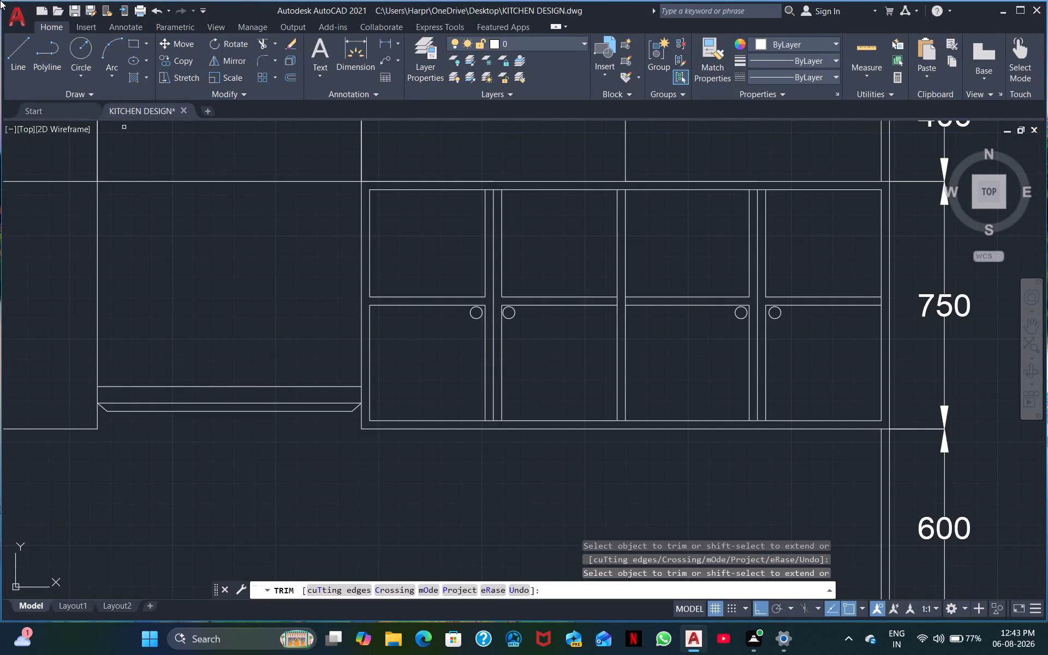
Draw three connected helper line segments along the elevation's top line, with endpoints at the four extension lines of the 800 width dimensions.
click(16, 61)
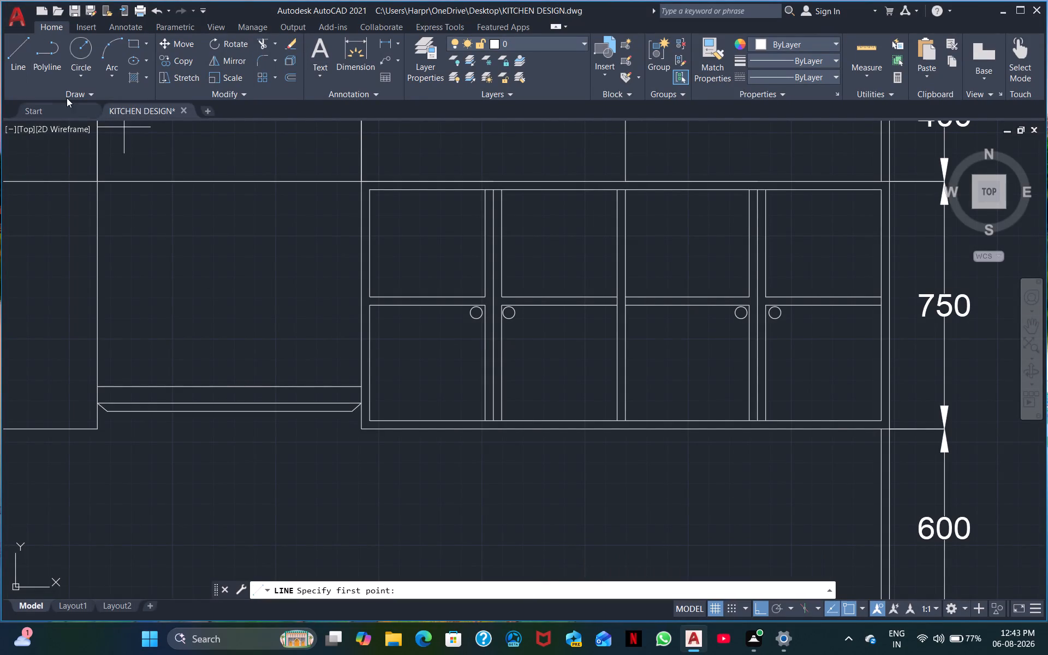
middle_drag(146, 269, 255, 273)
scroll(257, 273, down, 2)
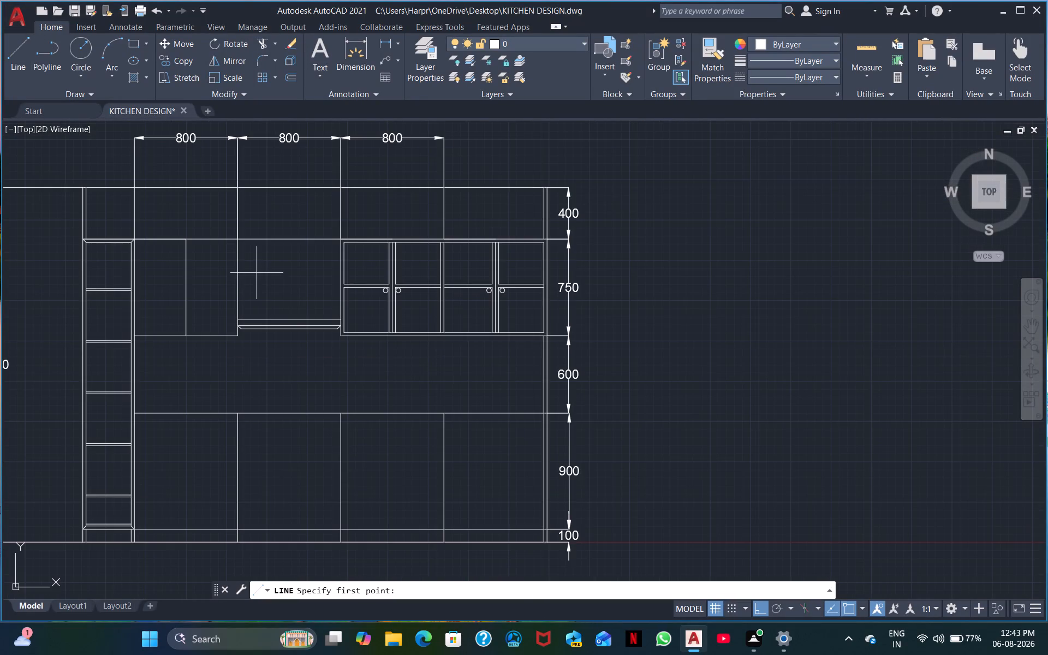
middle_drag(270, 288, 269, 327)
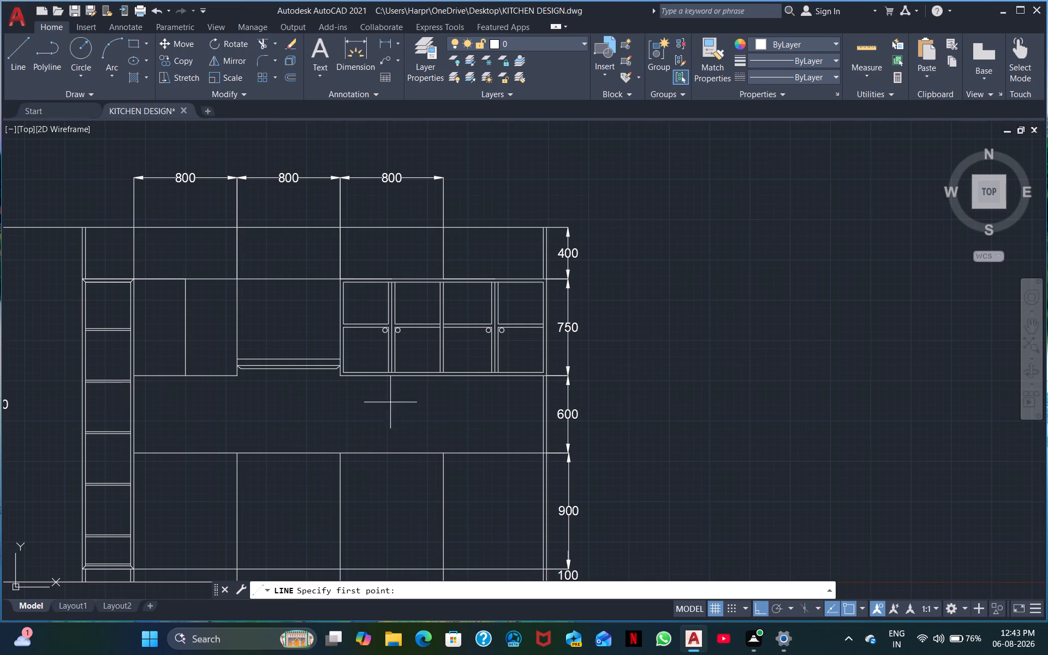
middle_drag(382, 397, 415, 300)
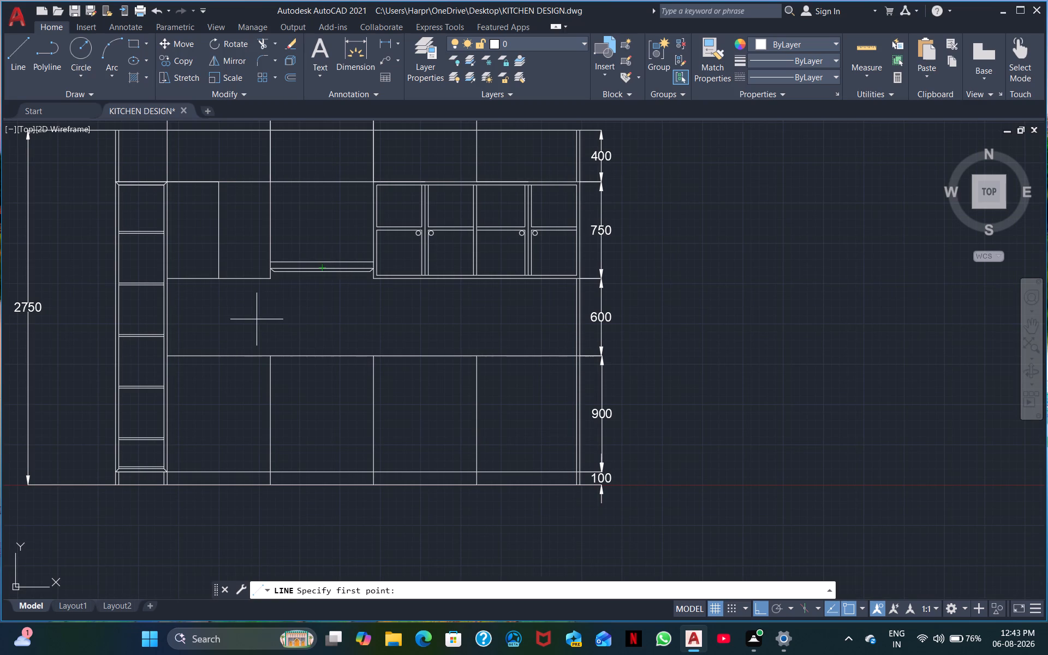
click(165, 128)
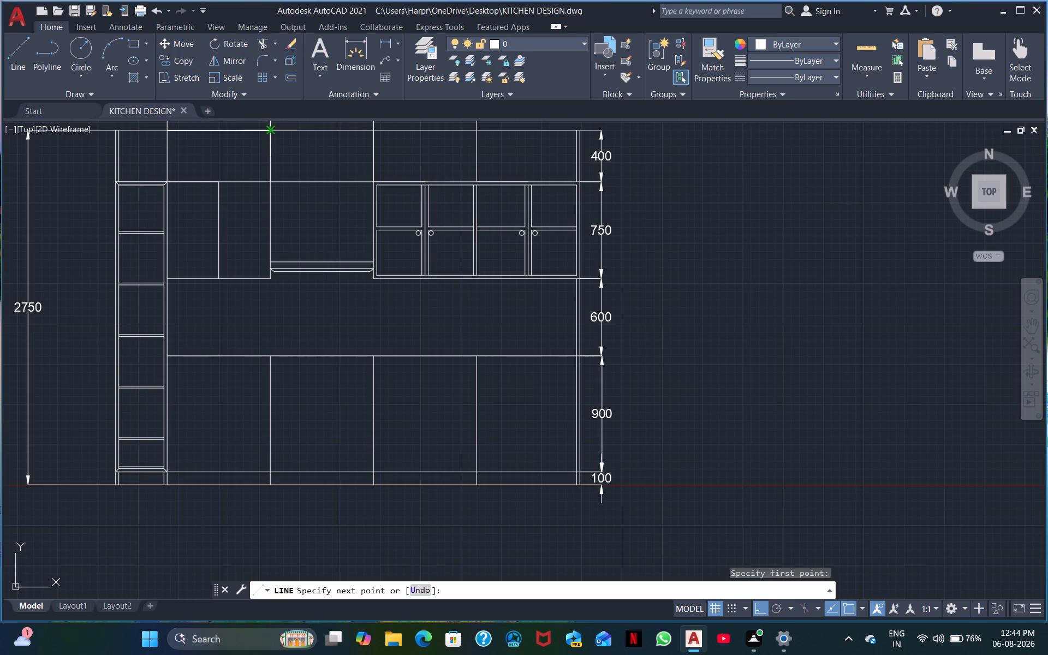
click(270, 129)
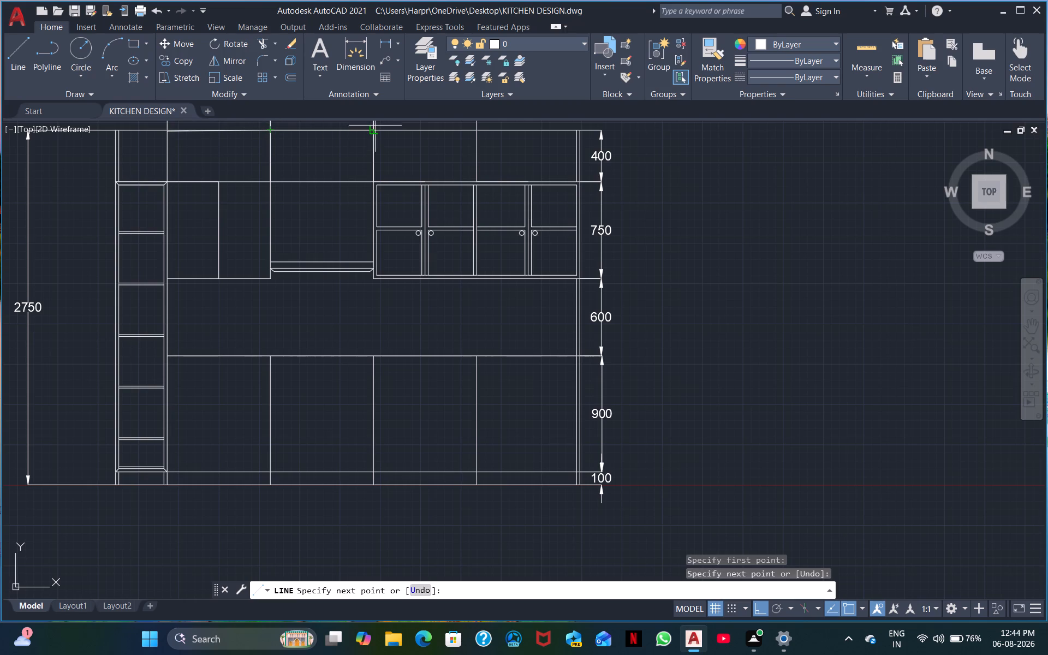
click(372, 128)
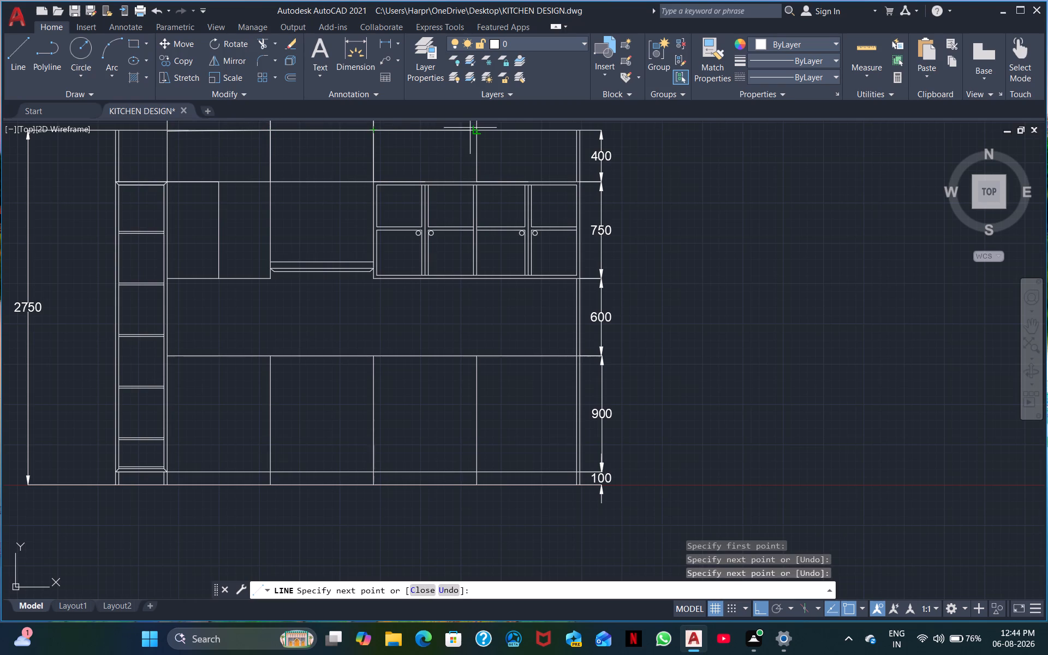
click(475, 126)
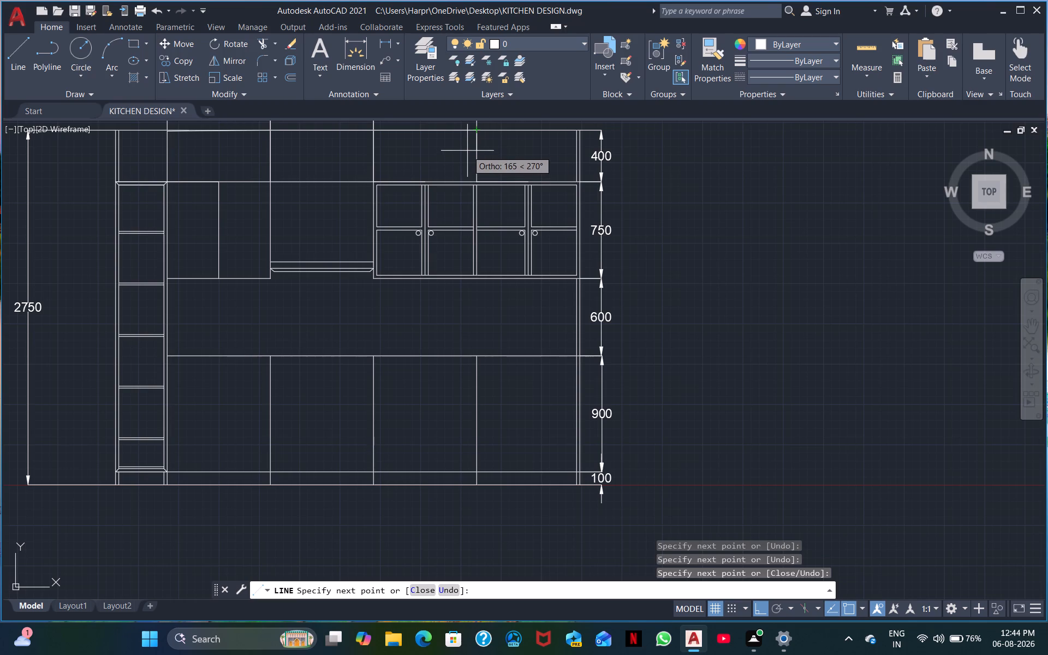
key(Escape)
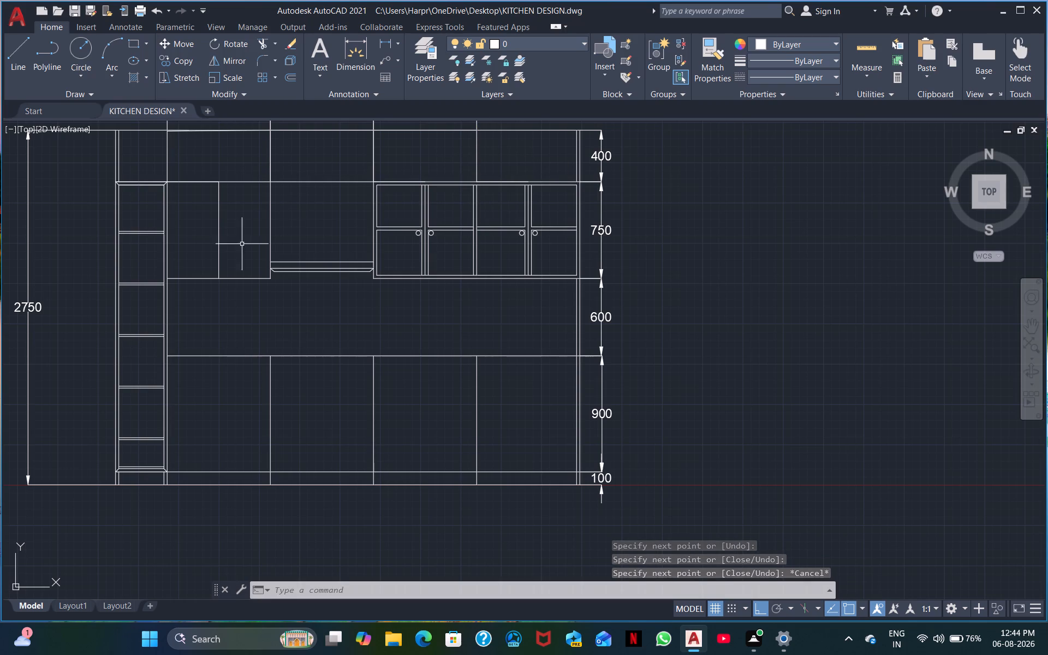
Erase the three 800 width dimensions above the elevation.
middle_drag(309, 294, 296, 375)
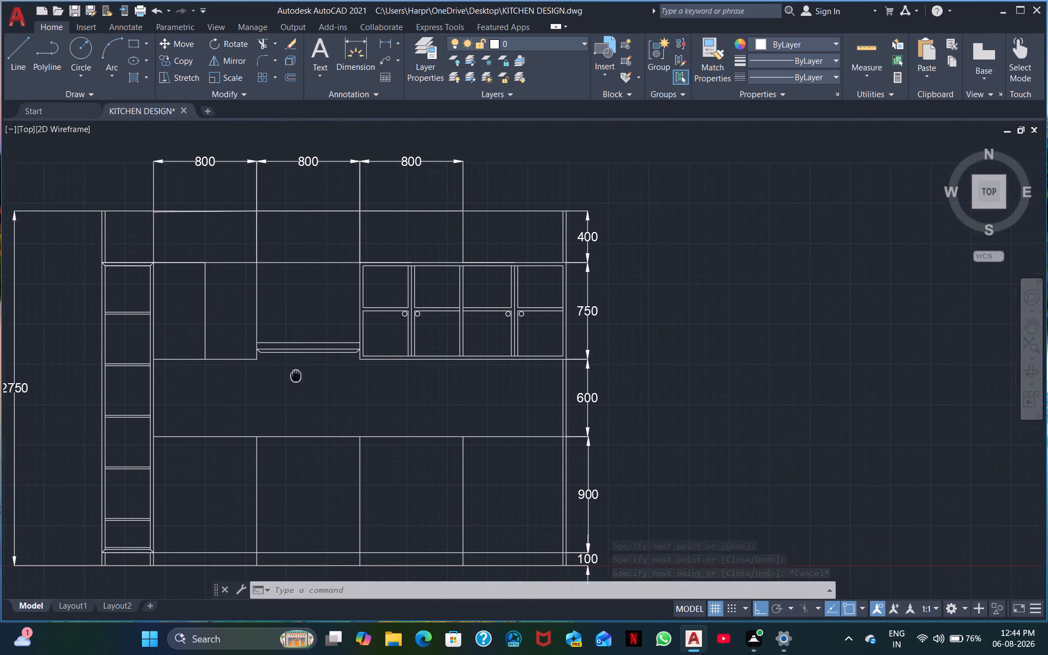
middle_drag(296, 375, 295, 376)
scroll(291, 248, up, 2)
middle_drag(290, 254, 327, 400)
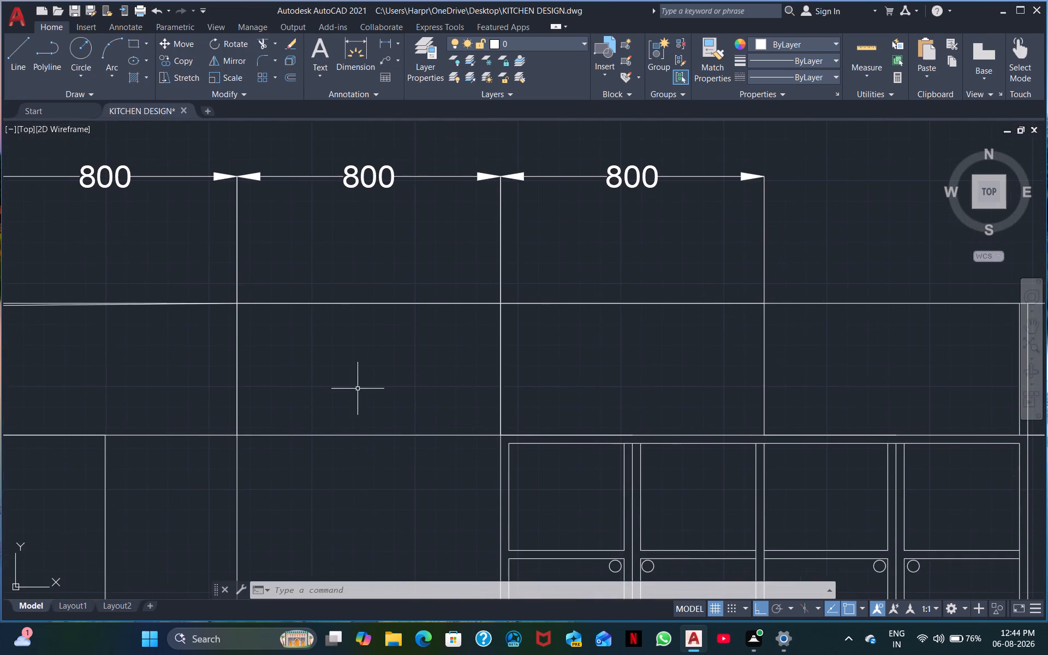
middle_drag(357, 389, 517, 382)
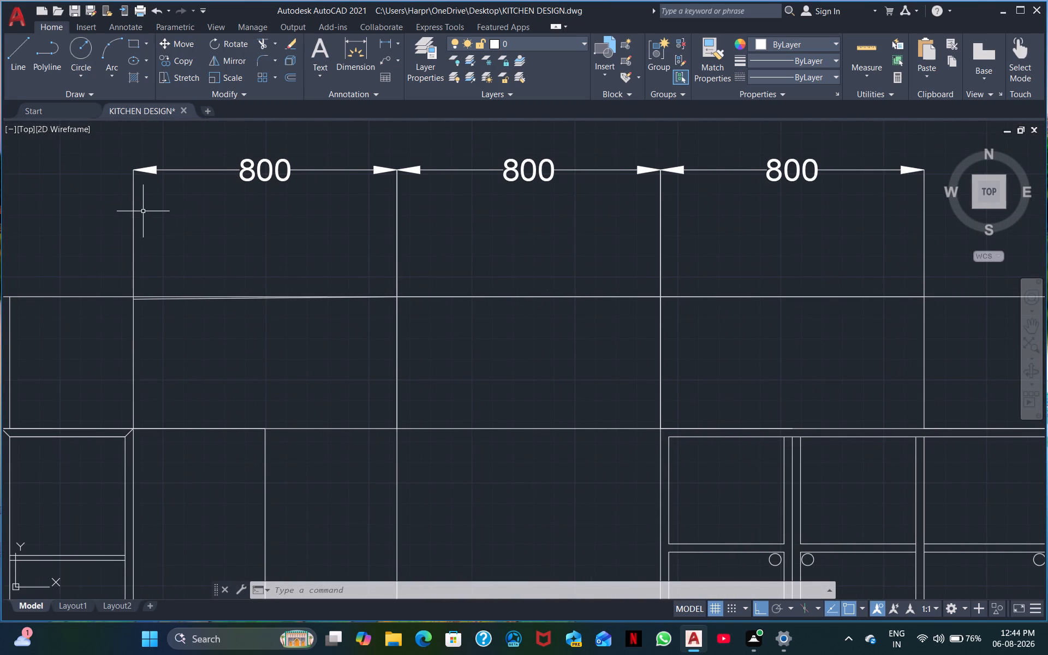
drag(102, 213, 702, 218)
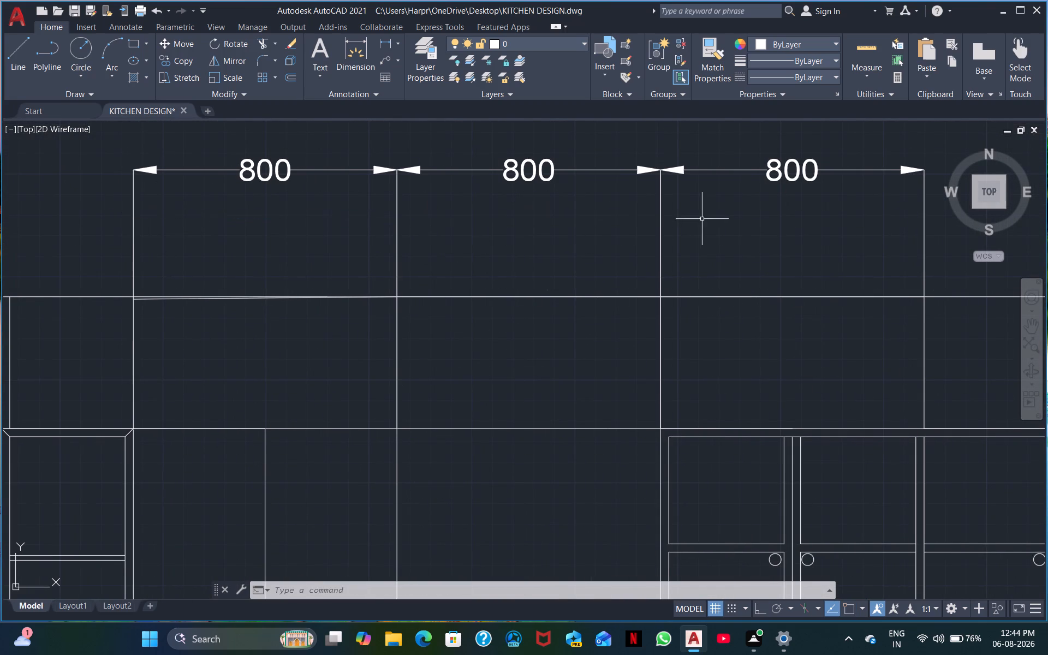
drag(952, 249, 947, 253)
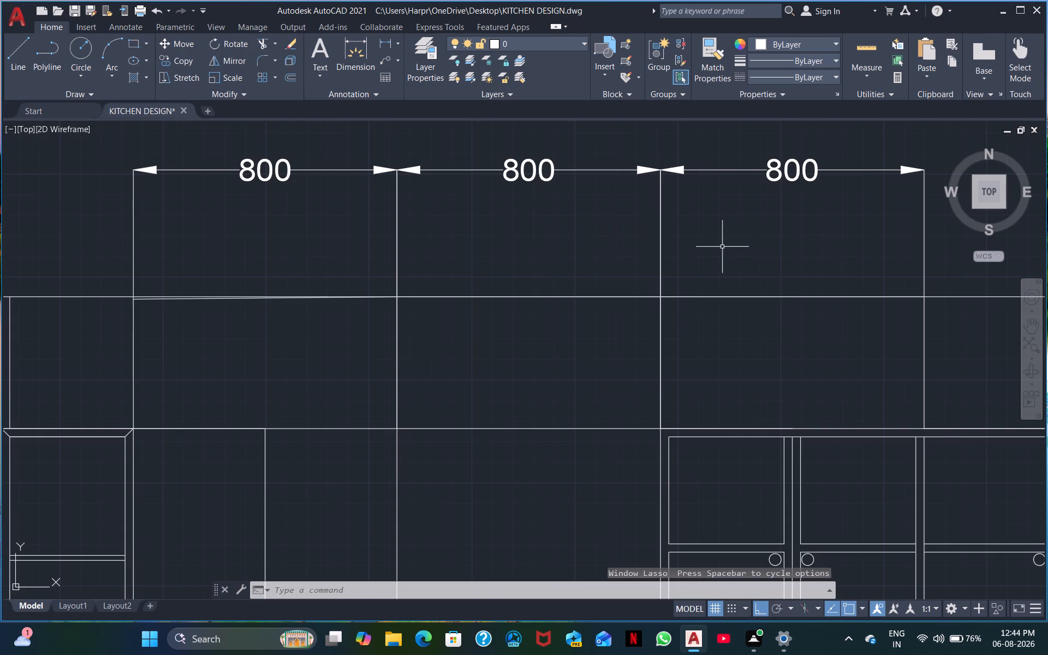
middle_drag(704, 246, 345, 169)
click(589, 177)
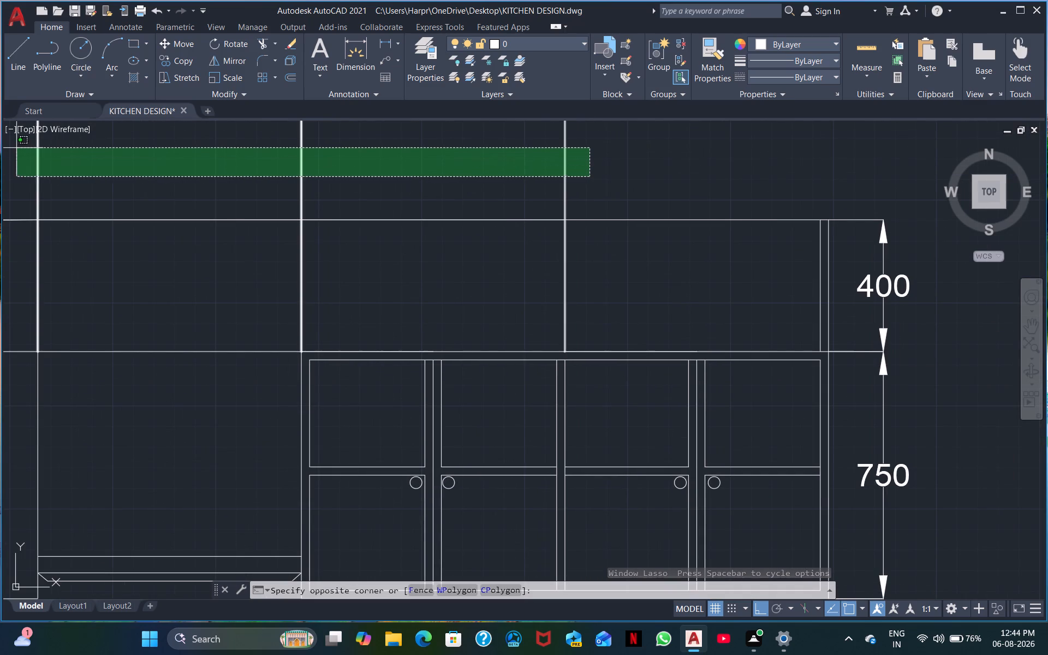
middle_drag(15, 148, 471, 205)
click(180, 141)
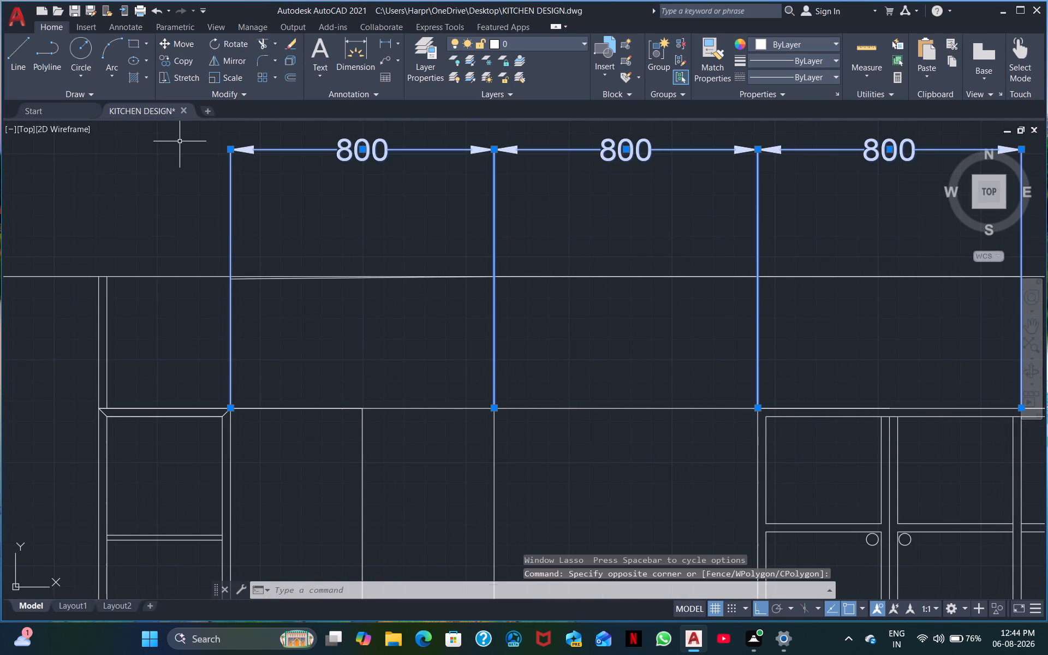
right_click(196, 162)
click(257, 309)
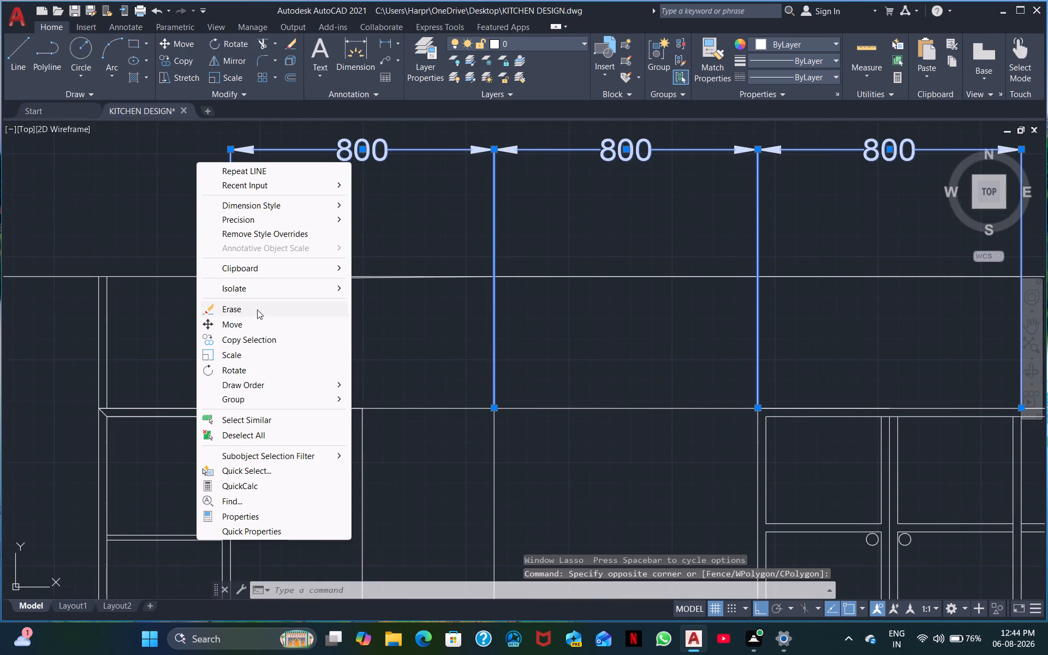
Add linear dimensions above the top line for the first and second helper segments, with their dimension lines level.
middle_drag(314, 233, 270, 235)
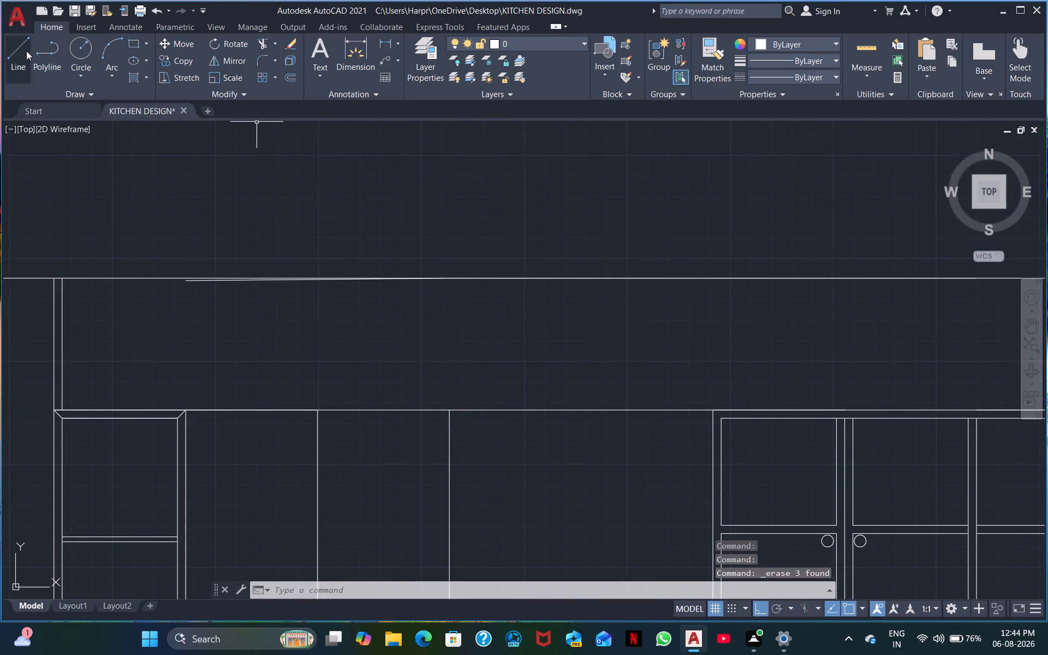
click(387, 44)
click(183, 282)
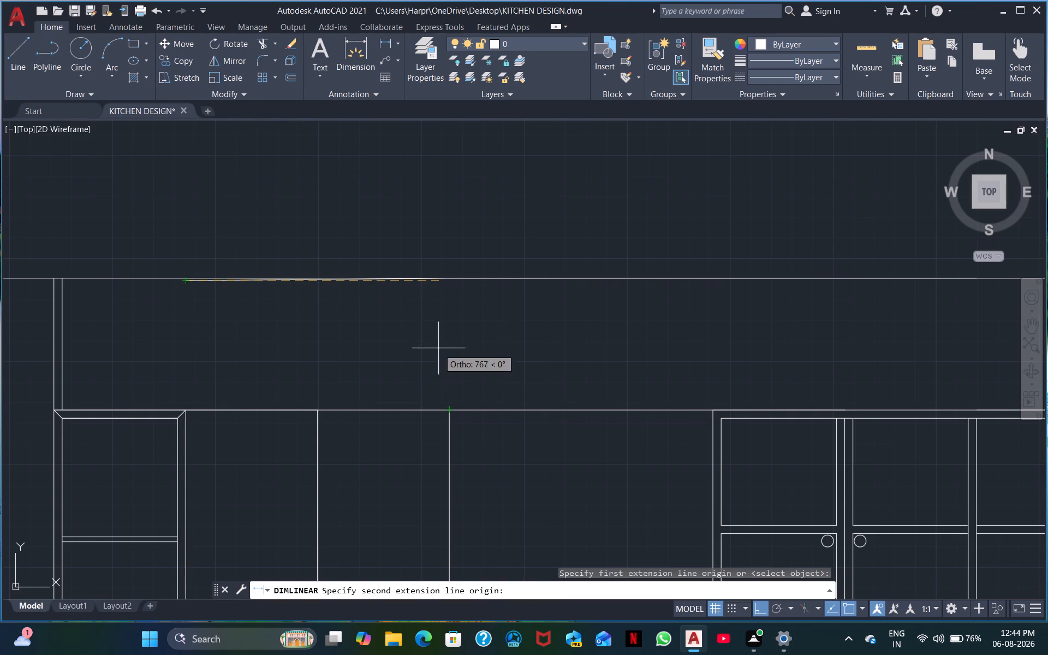
click(448, 275)
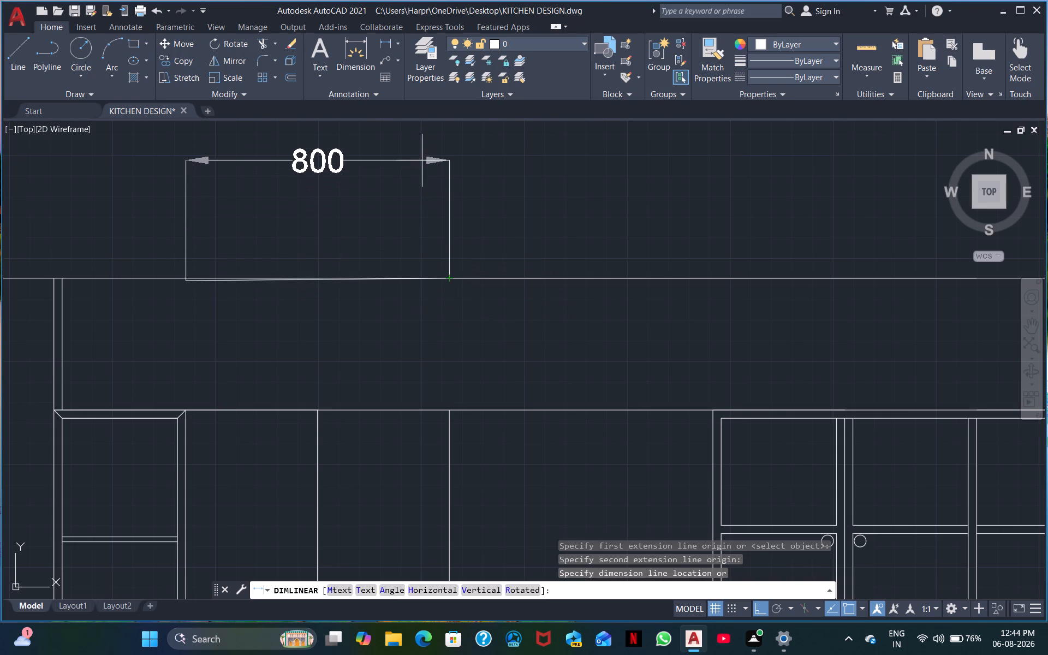
click(417, 165)
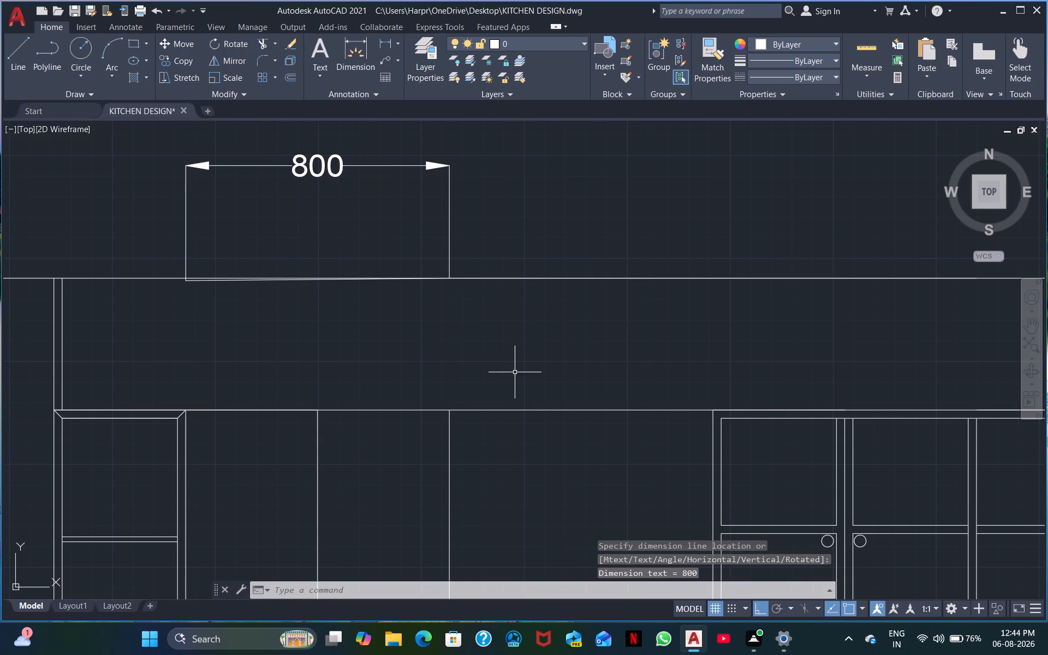
middle_drag(516, 369, 248, 359)
click(386, 43)
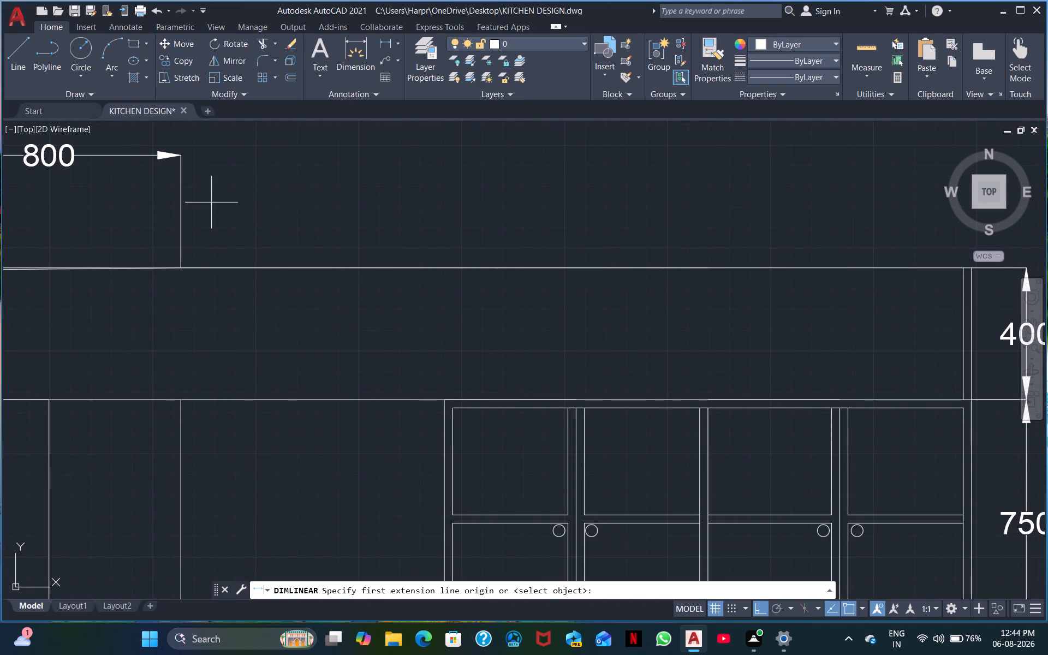
click(182, 267)
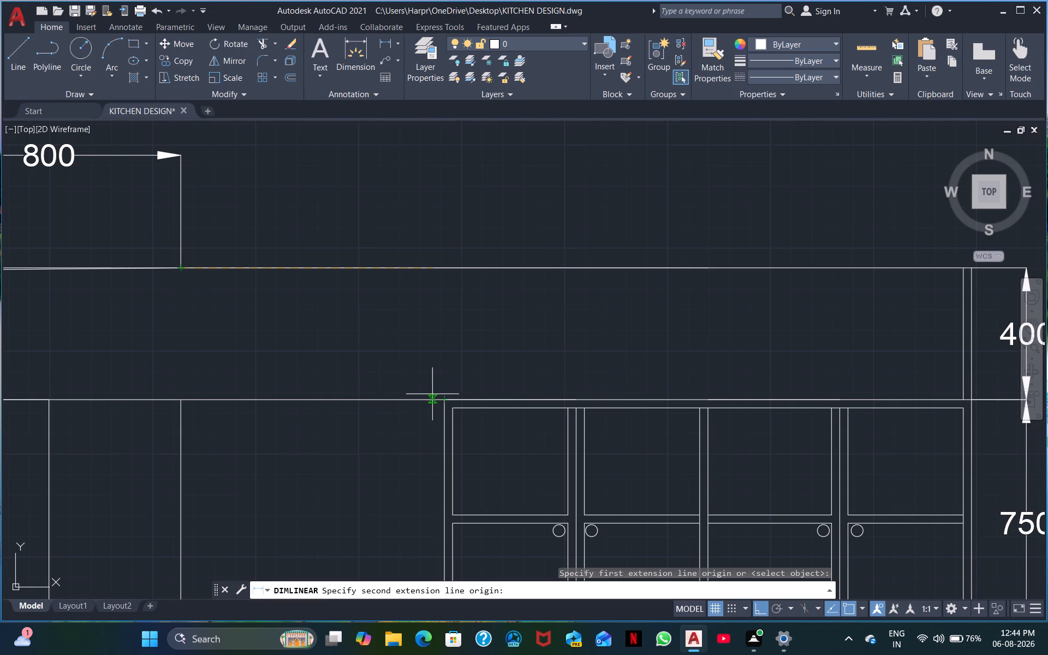
click(447, 267)
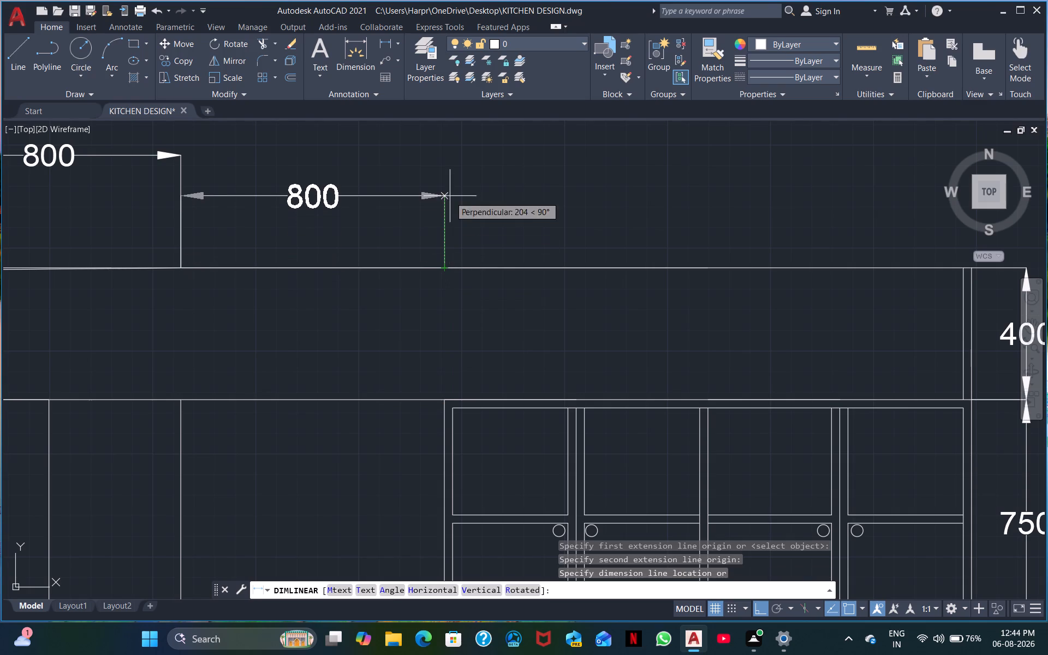
click(428, 154)
Add a linear dimension for the third helper segment, aligning its dimension line with the neighbouring width dimension.
middle_drag(589, 177, 330, 225)
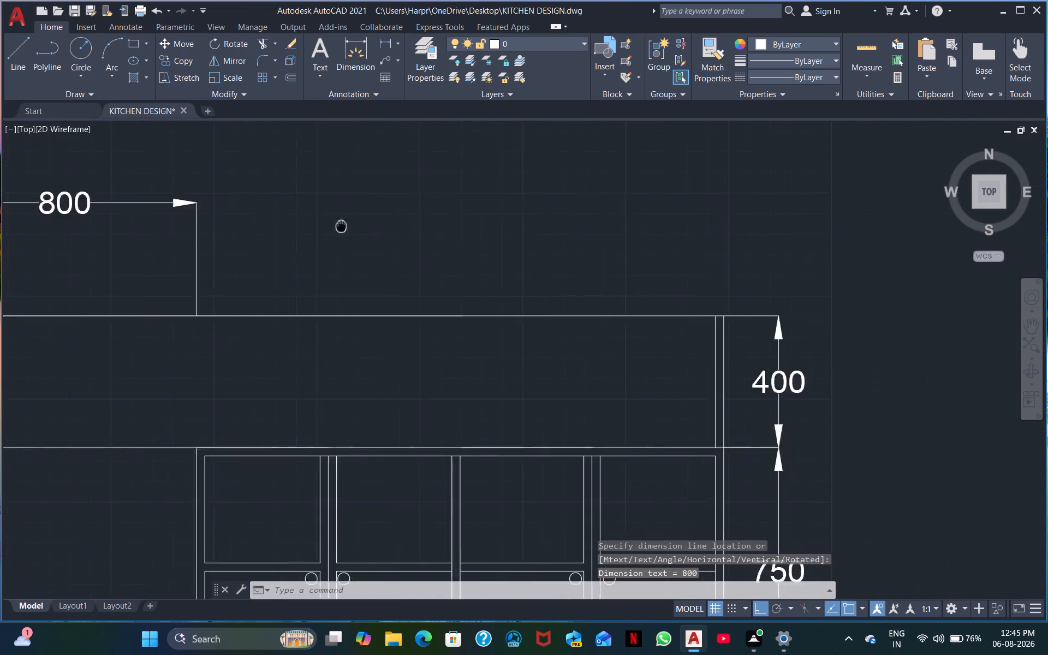
middle_drag(330, 225, 174, 200)
click(384, 43)
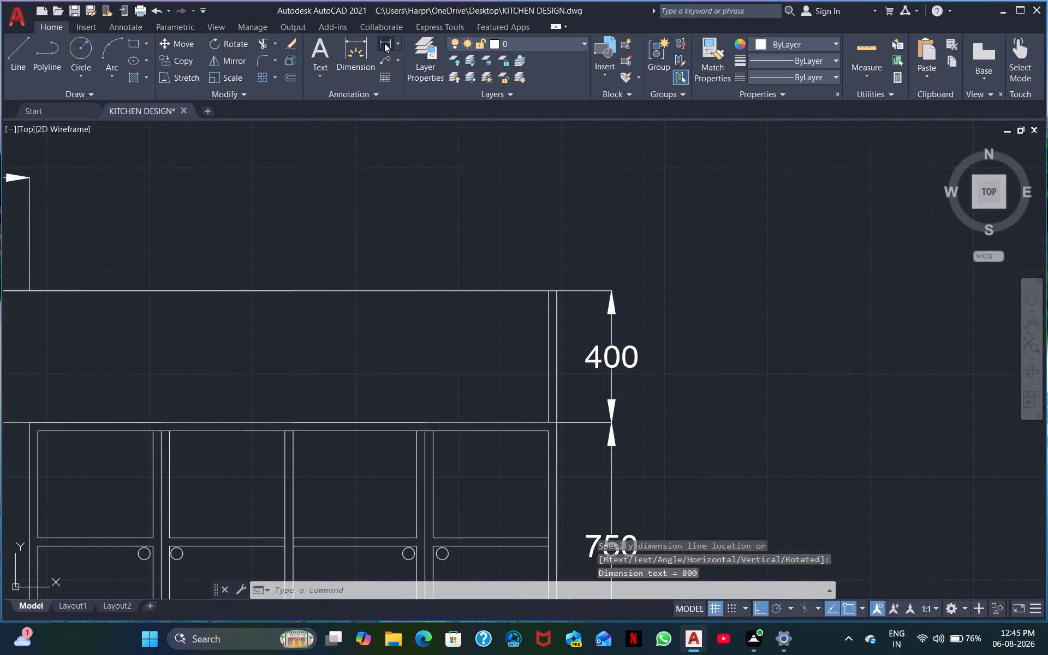
middle_drag(85, 291, 201, 183)
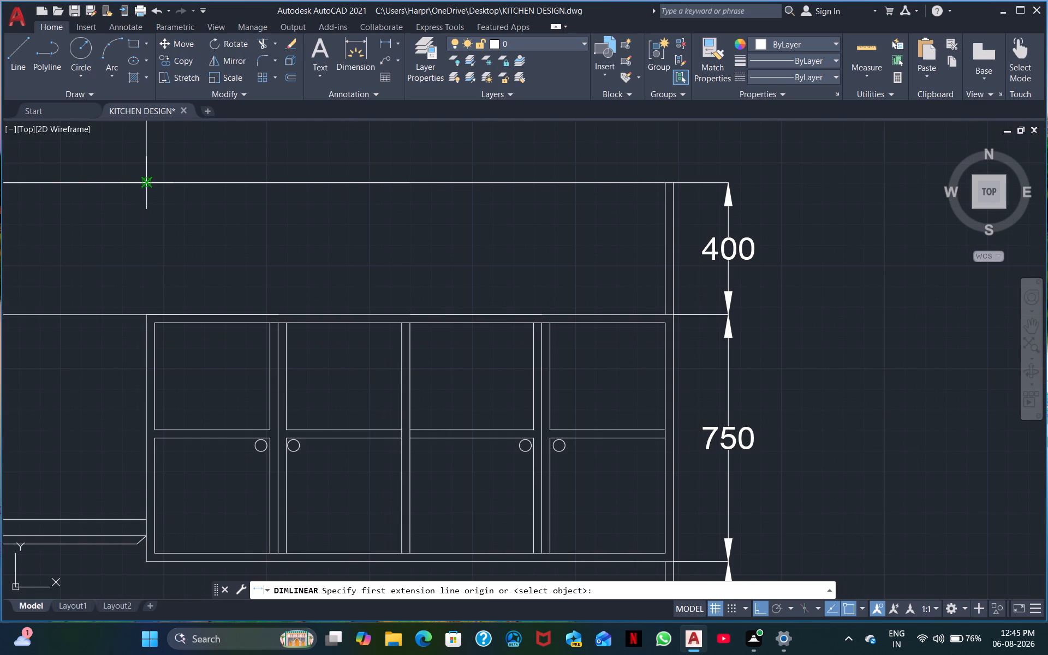
click(150, 181)
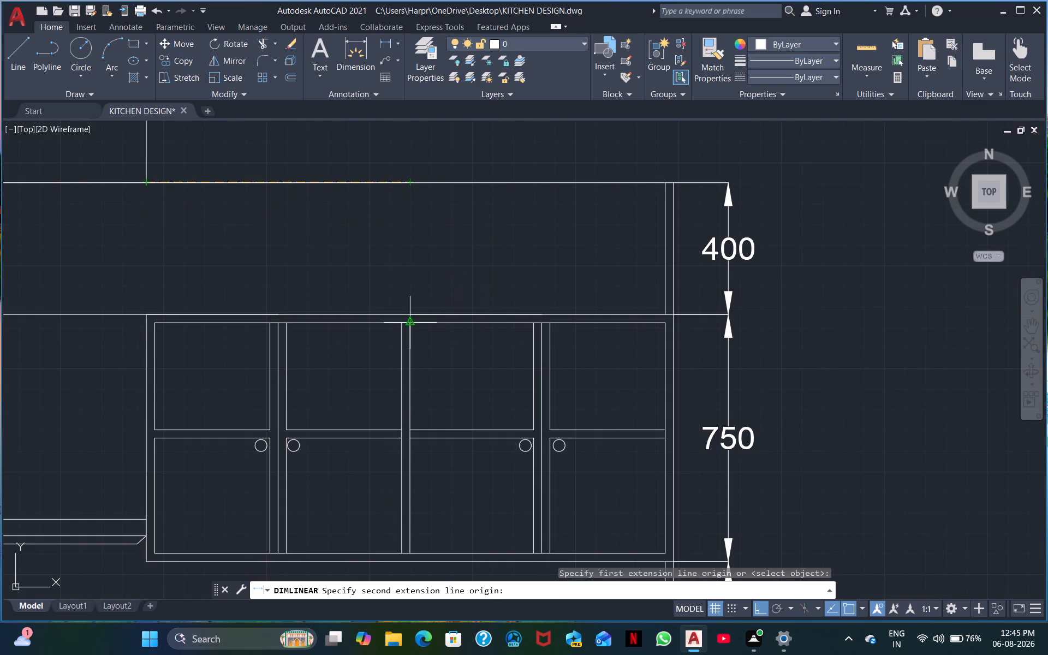
click(411, 182)
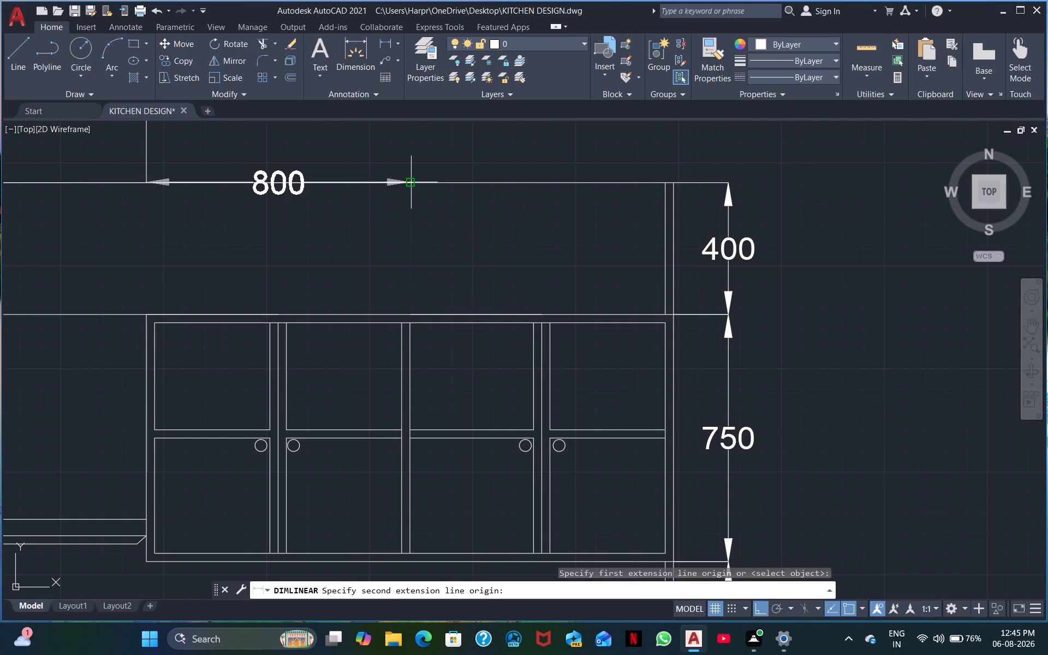
middle_drag(406, 136, 414, 261)
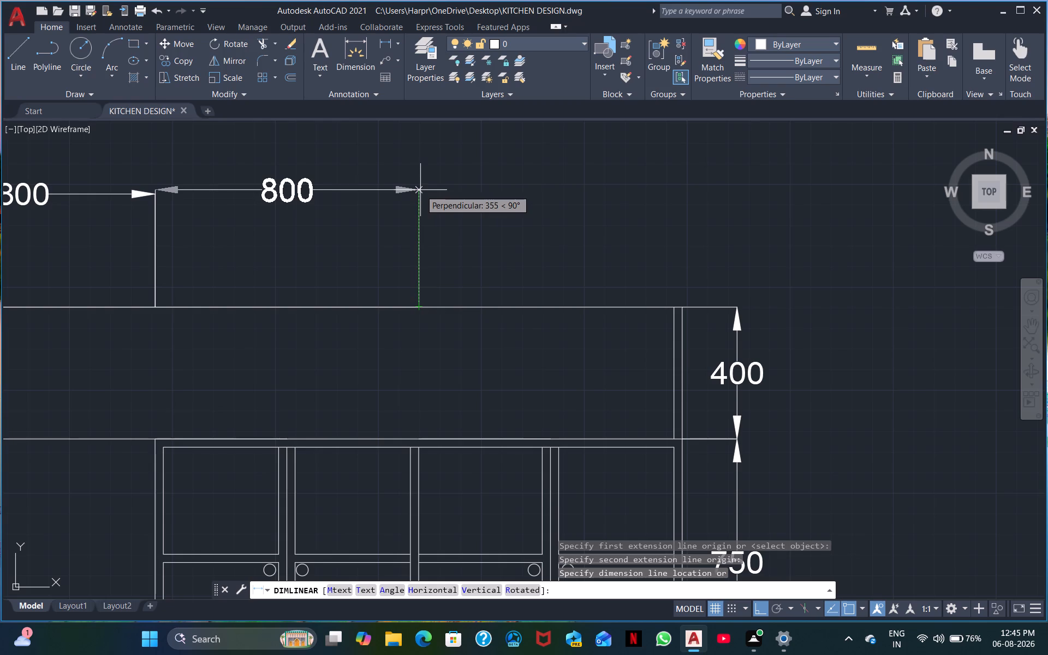
click(418, 194)
Delete the three helper line segments along the elevation's top line beneath the new width dimensions.
middle_drag(558, 194, 549, 215)
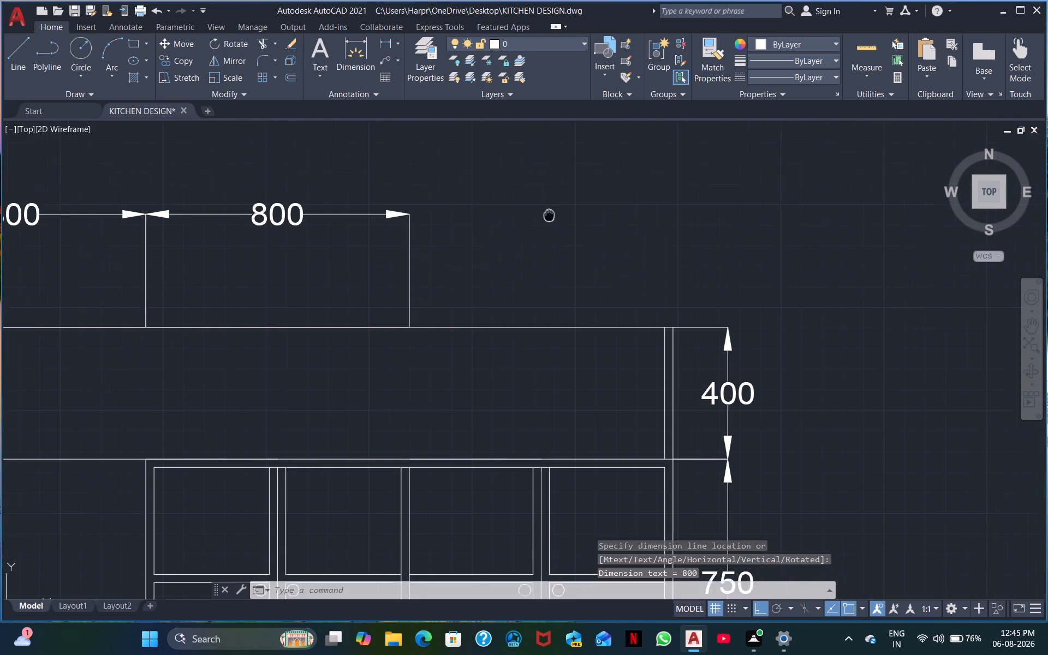
middle_drag(549, 215, 484, 232)
scroll(496, 222, down, 2)
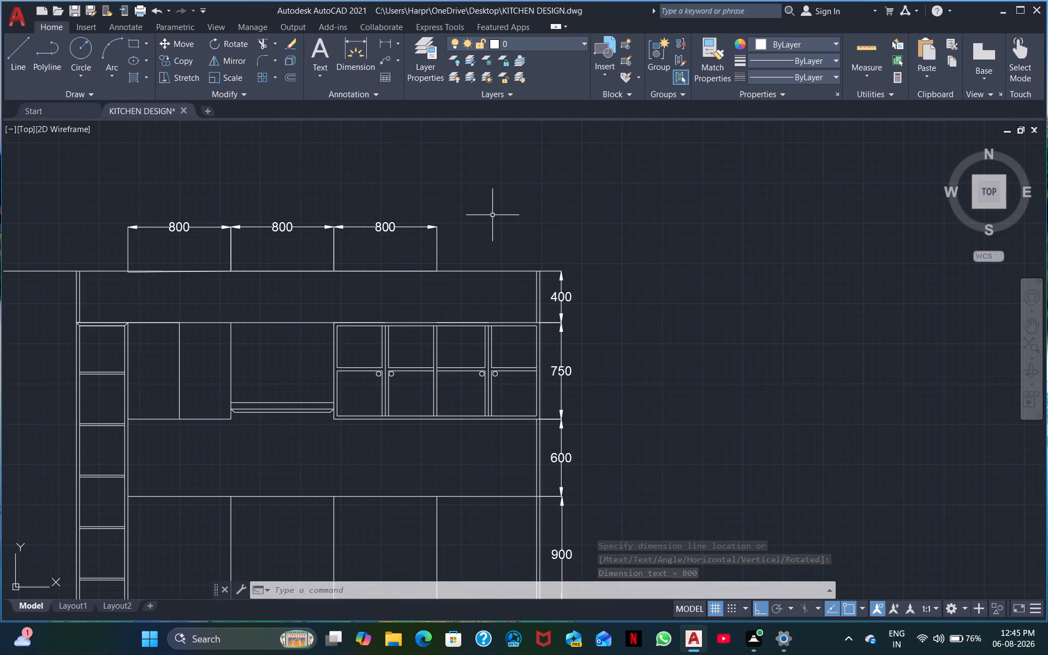
middle_drag(473, 227, 487, 212)
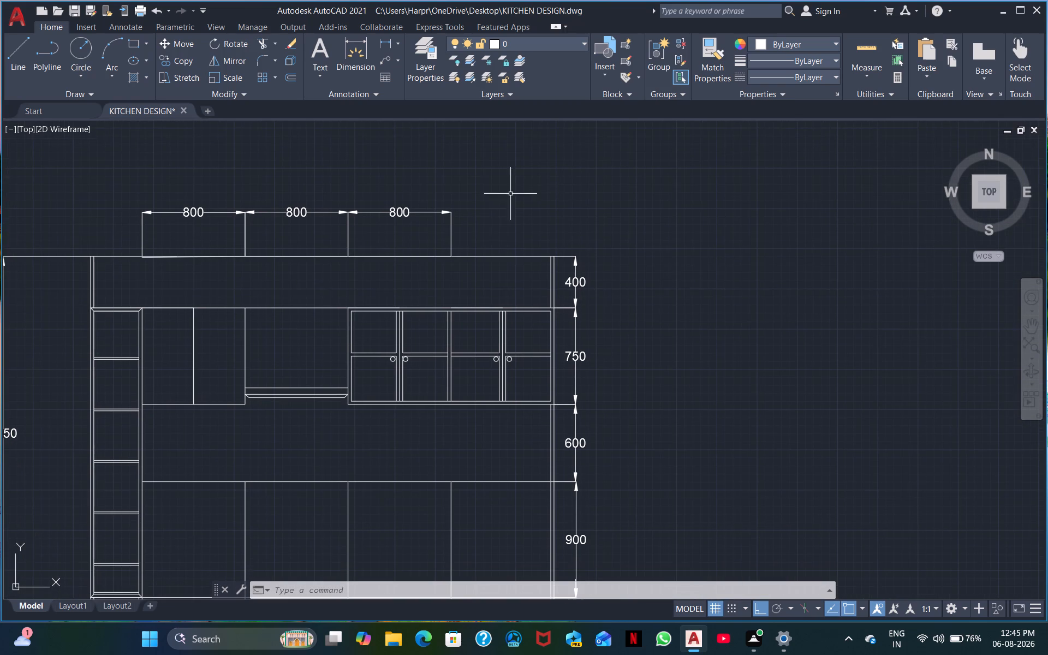
click(180, 258)
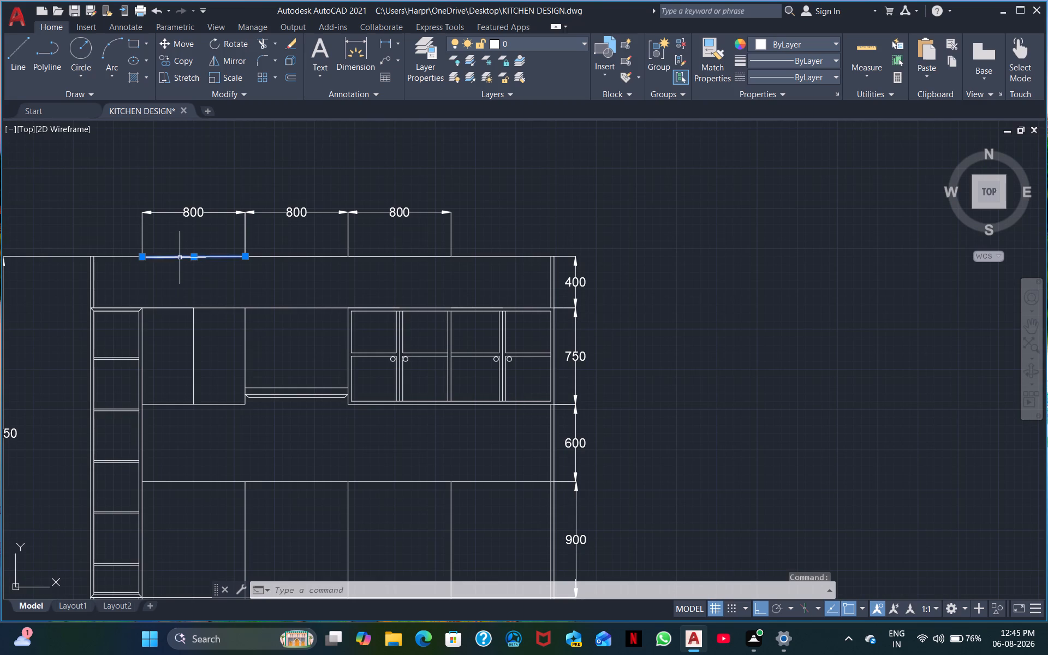
click(283, 257)
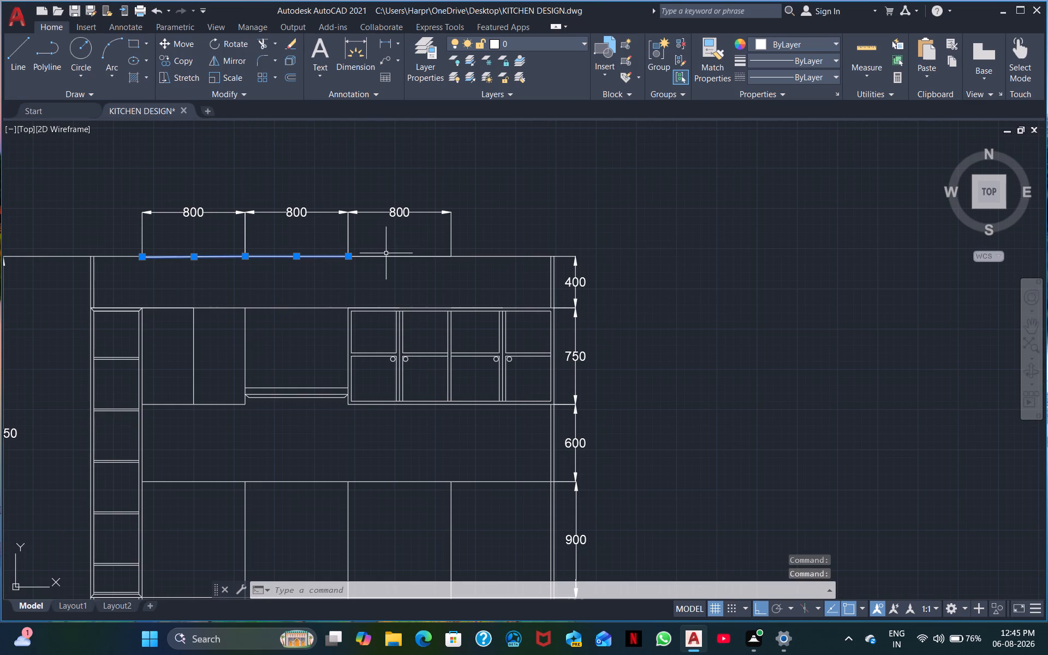
click(385, 256)
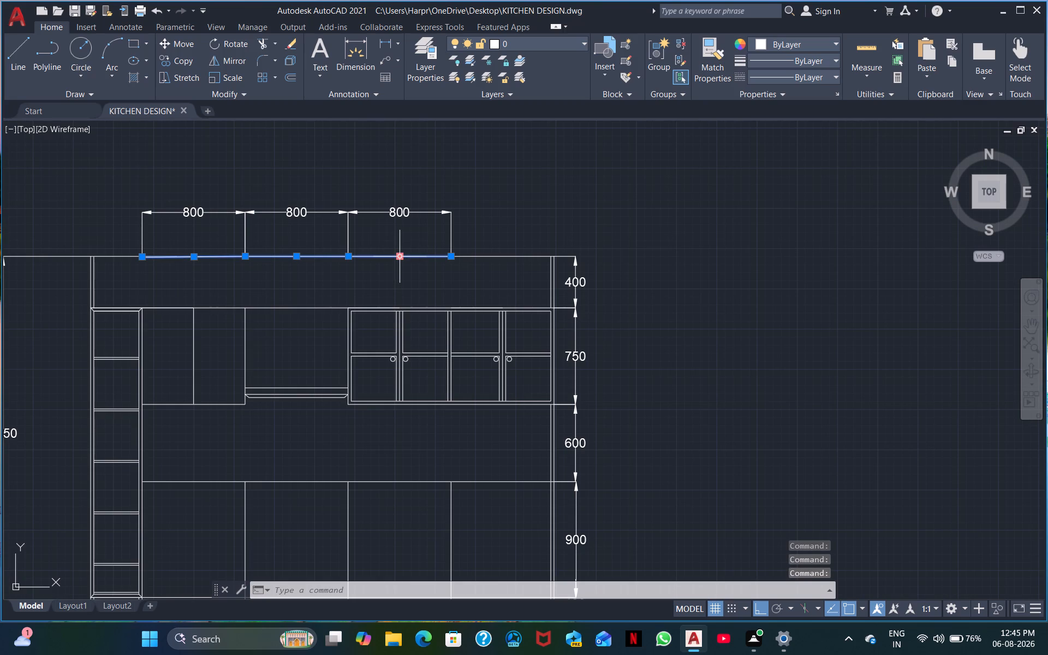
key(Delete)
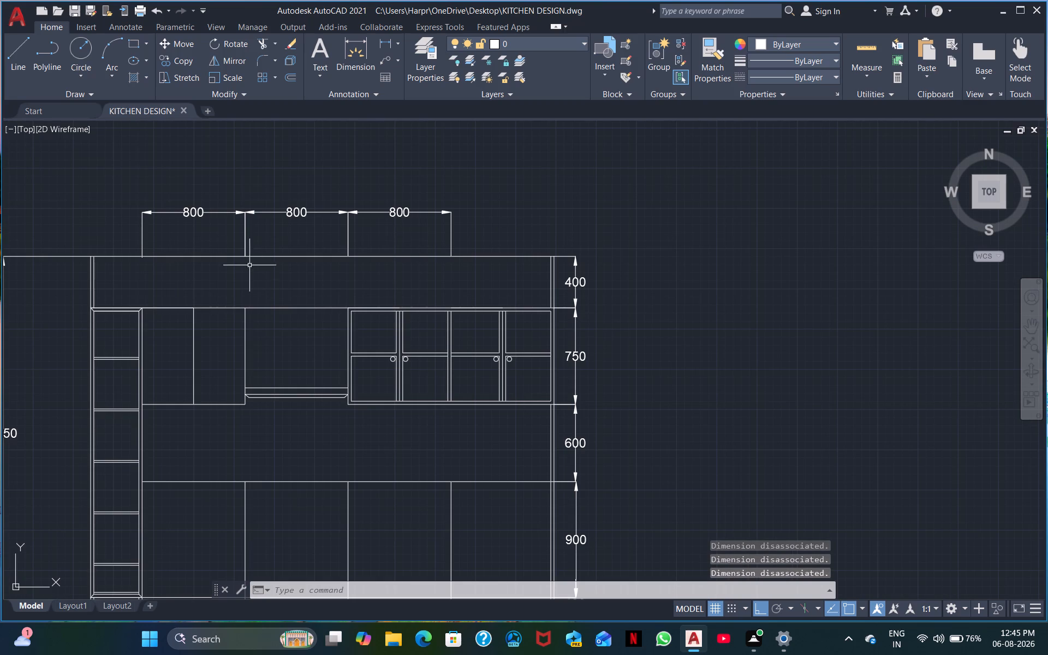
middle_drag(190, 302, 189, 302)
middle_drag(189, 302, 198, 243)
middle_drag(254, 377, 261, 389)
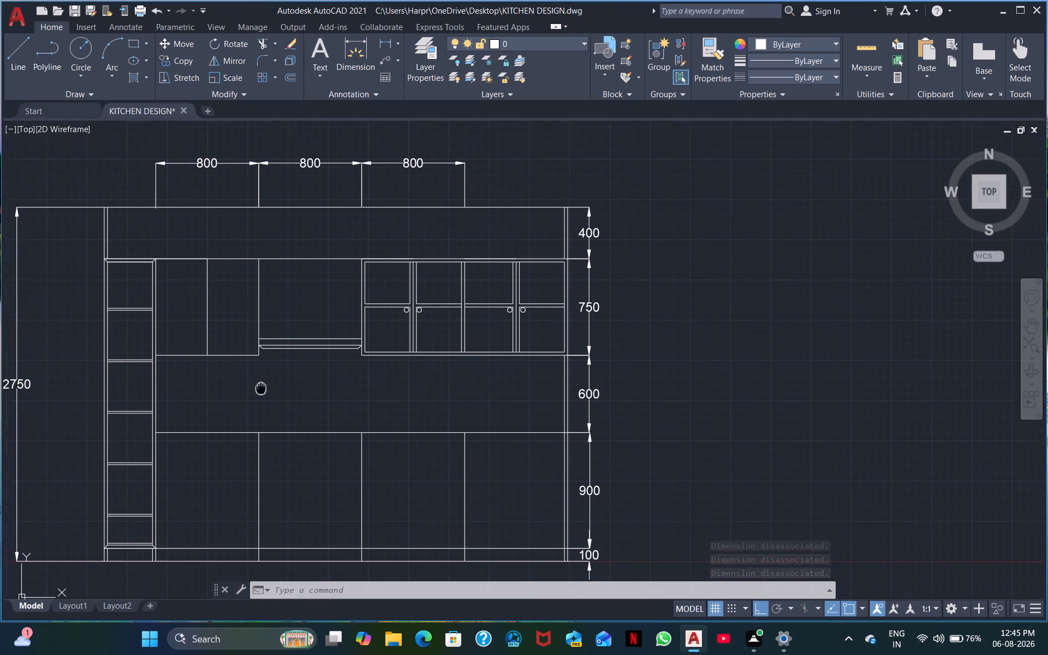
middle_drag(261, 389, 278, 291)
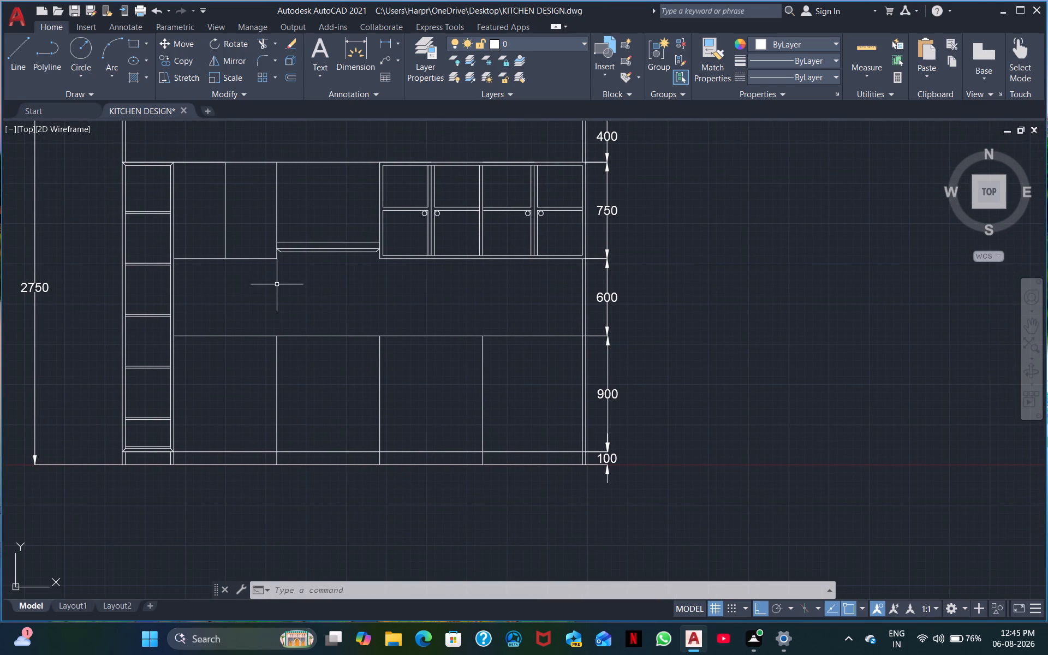
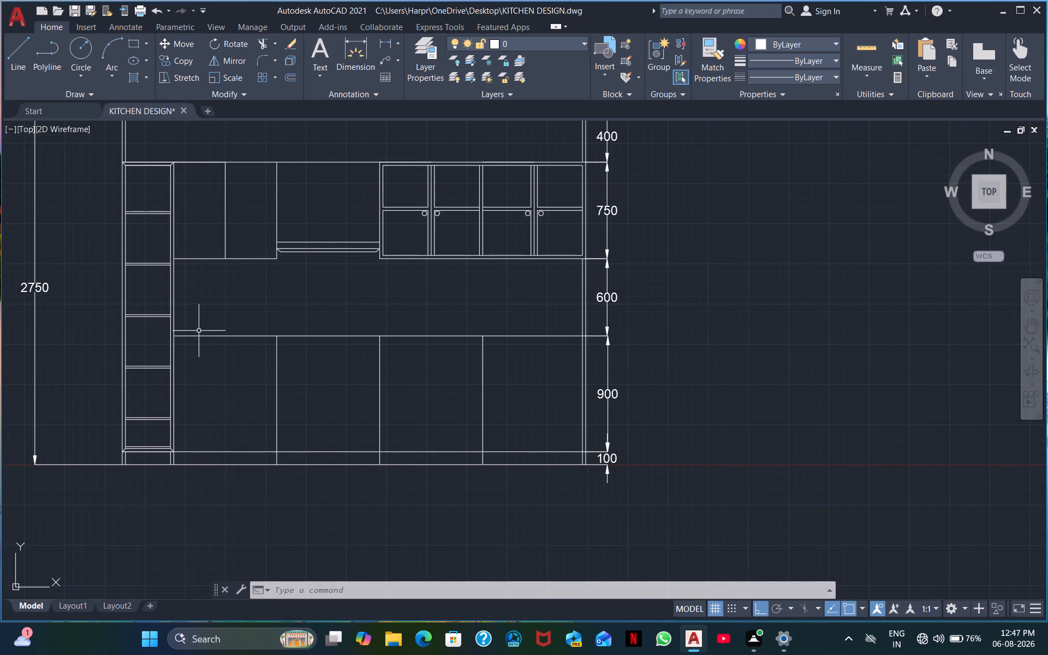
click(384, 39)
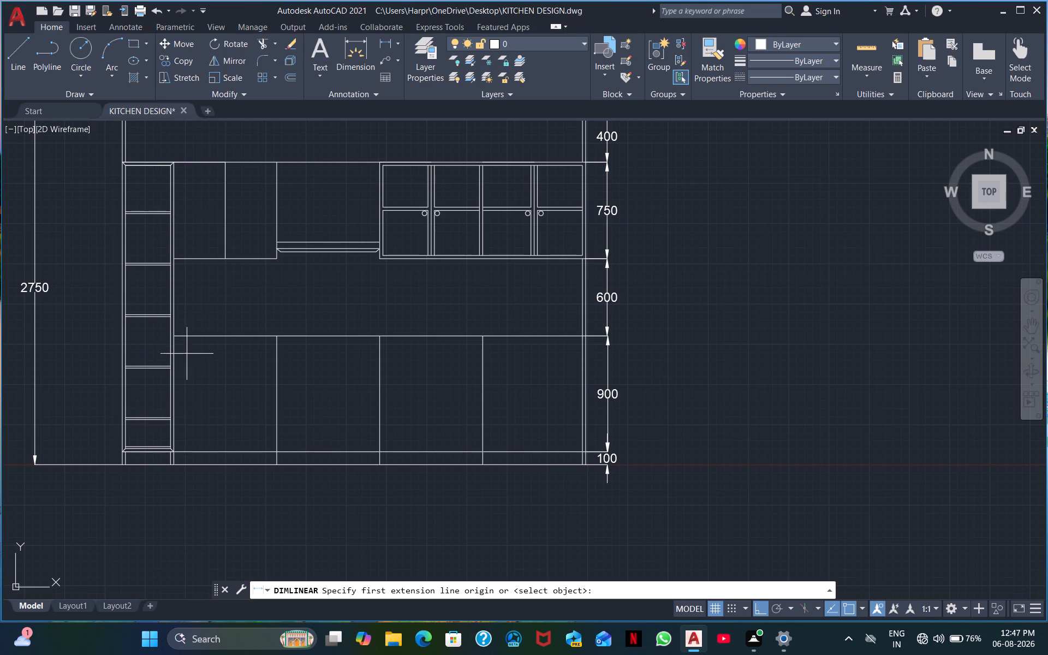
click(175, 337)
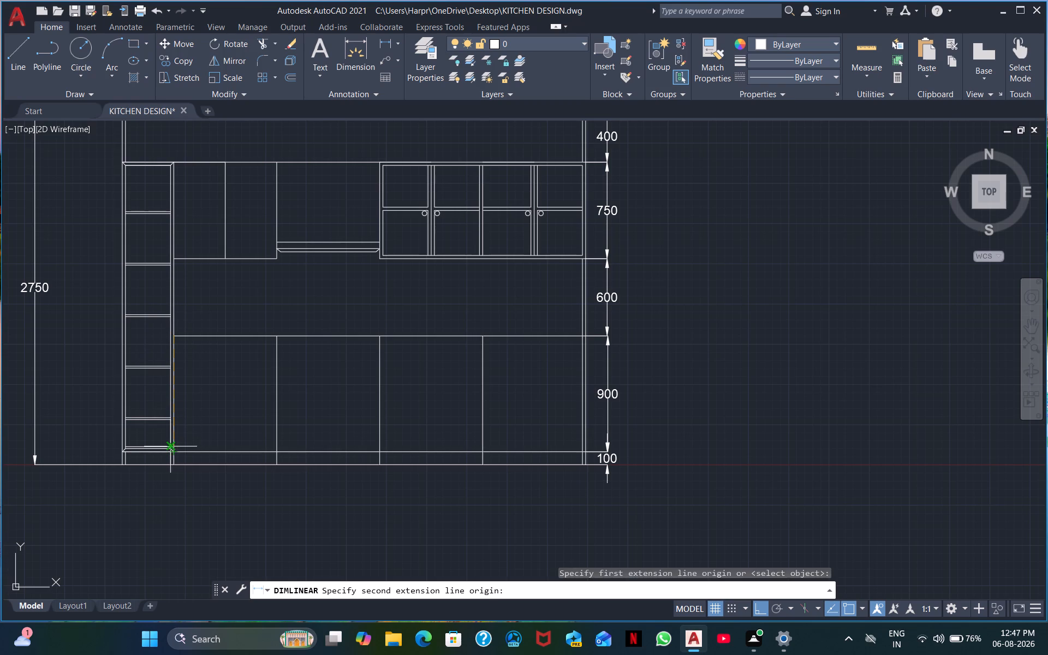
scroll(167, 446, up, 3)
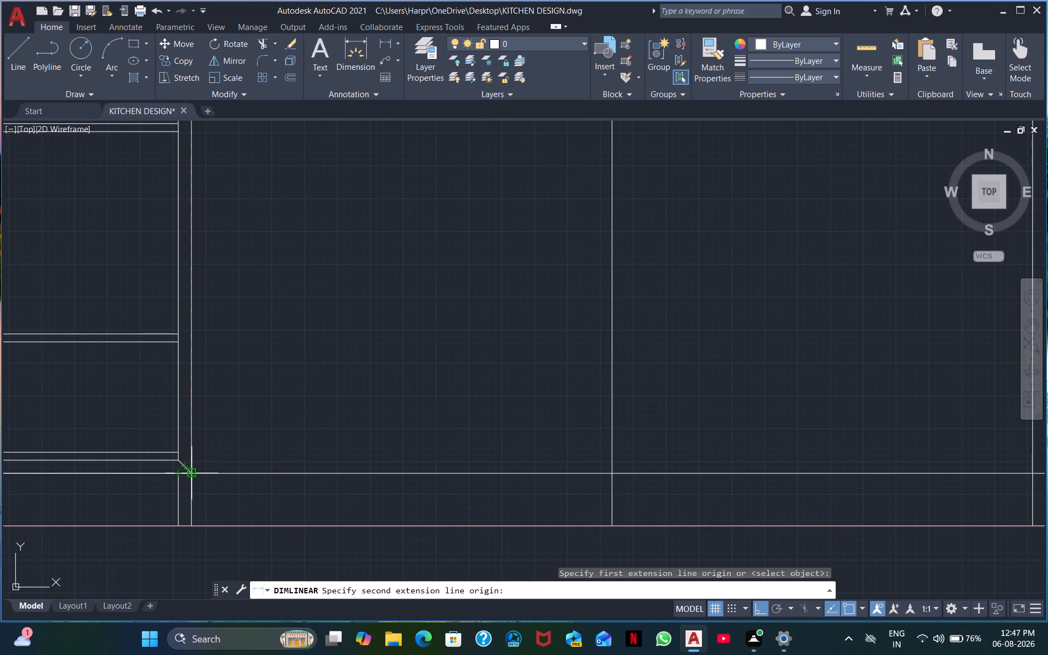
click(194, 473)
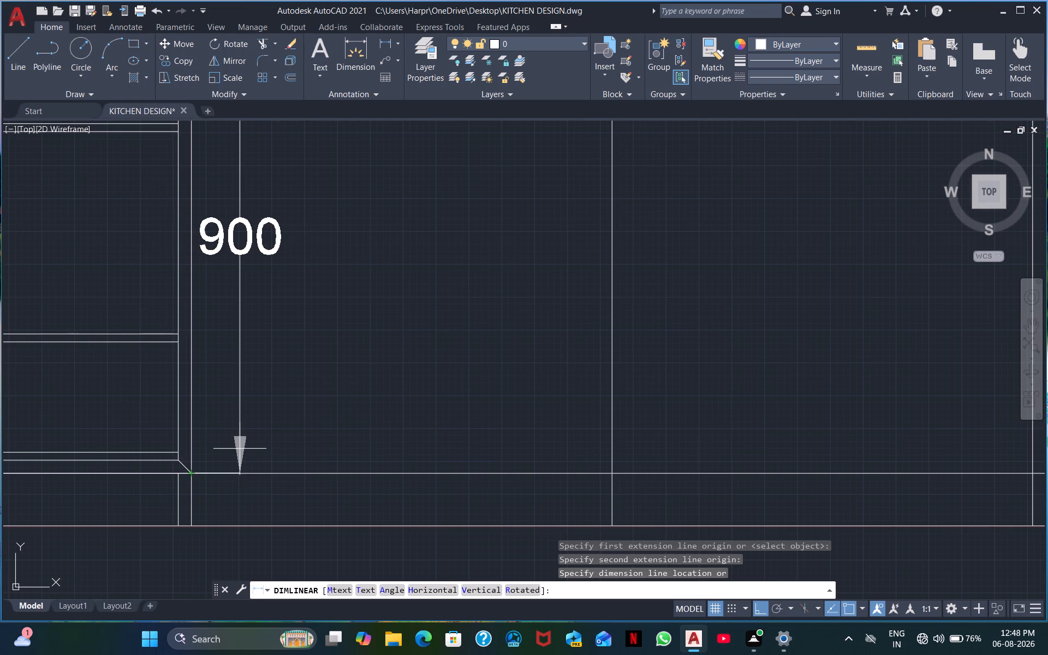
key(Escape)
Add linear width dimensions below the base line for the tall shelf unit and the first base cabinet, with their dimension lines level.
middle_drag(306, 439, 109, 393)
scroll(128, 386, down, 1)
middle_drag(232, 381, 98, 472)
middle_drag(241, 438, 67, 472)
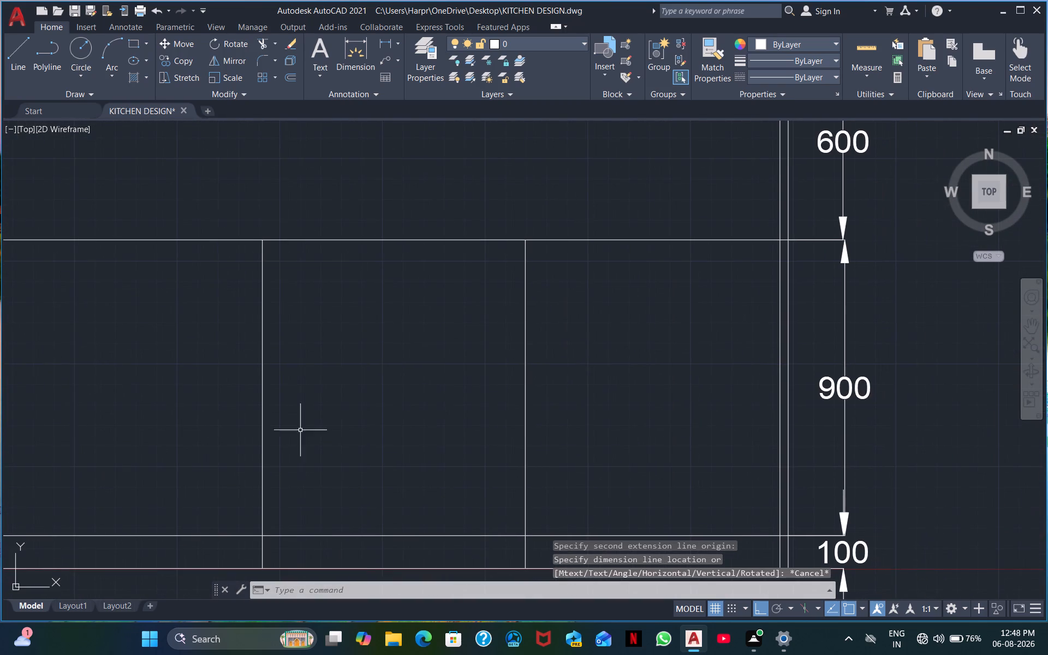
scroll(585, 396, up, 1)
scroll(579, 390, down, 3)
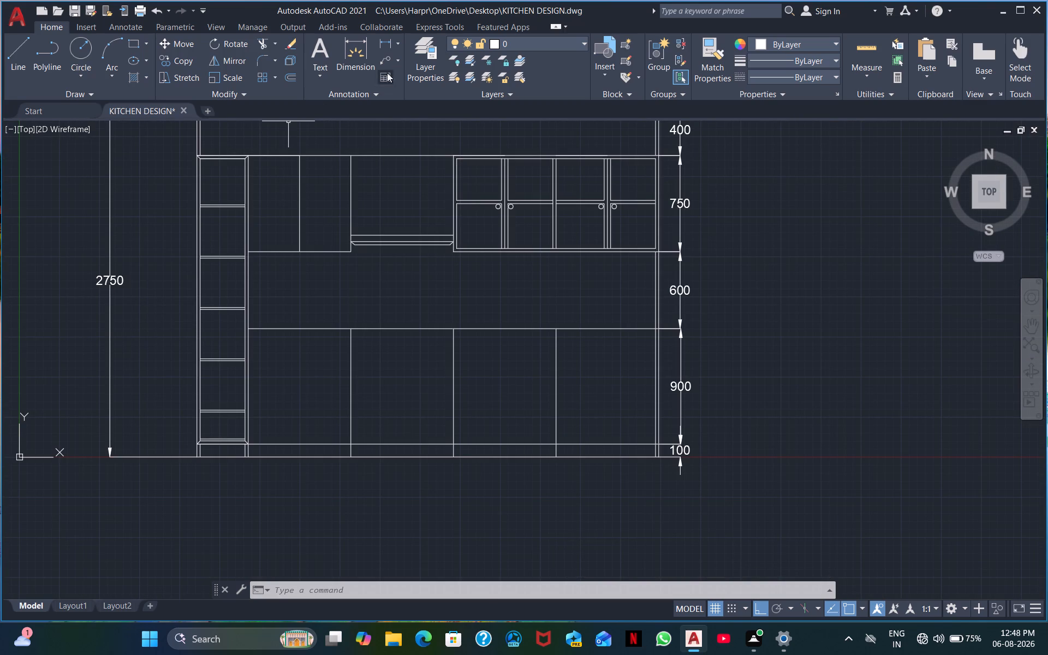
click(390, 44)
scroll(206, 462, up, 3)
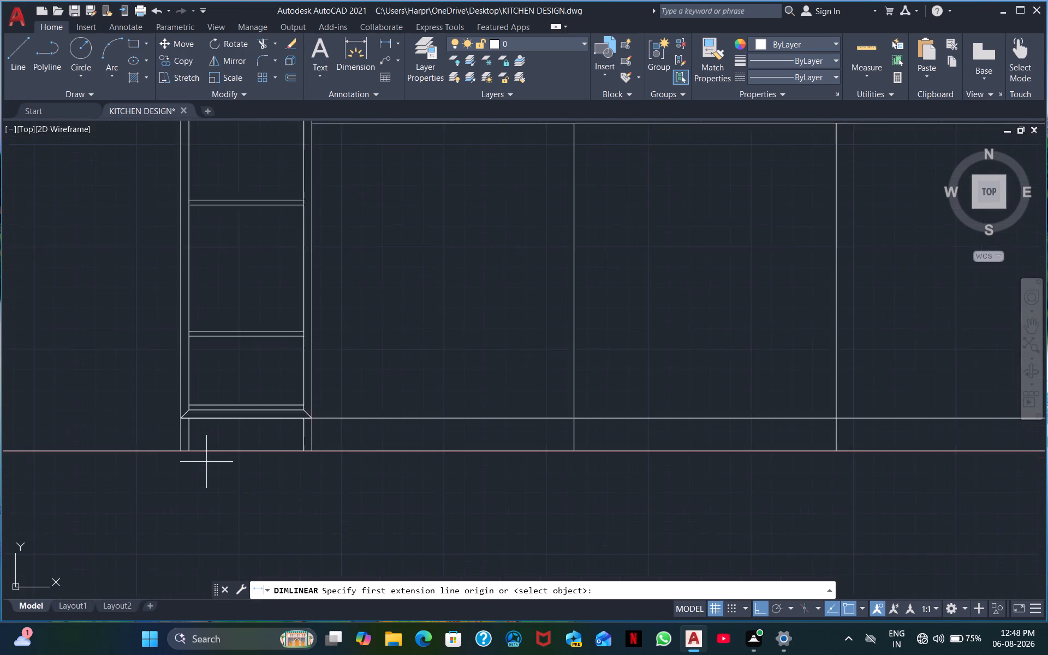
click(161, 442)
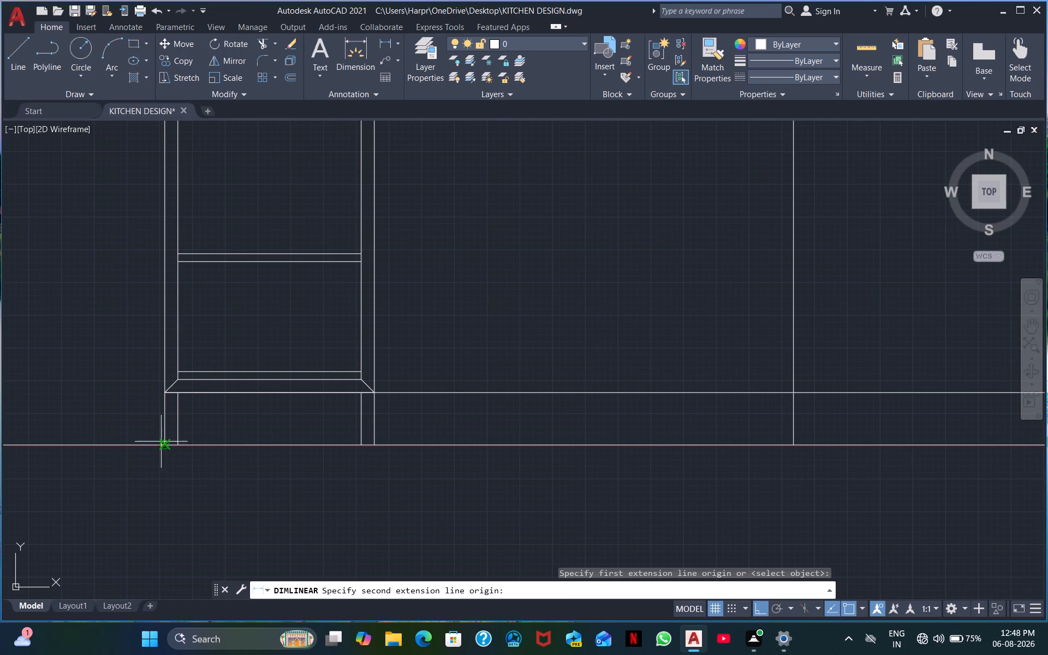
click(376, 445)
click(366, 506)
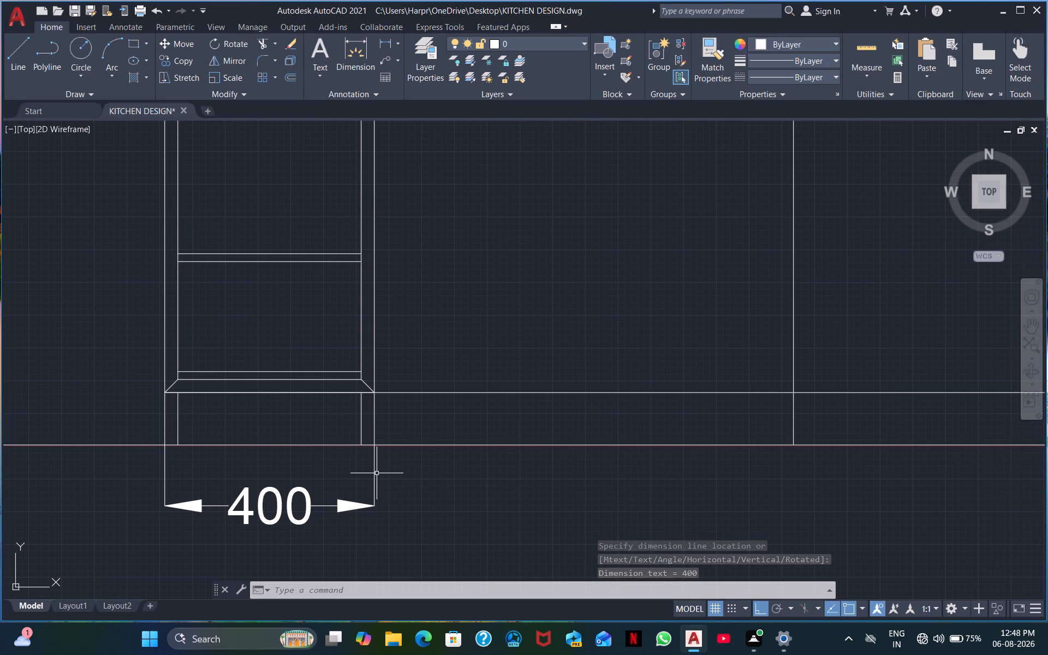
key(space)
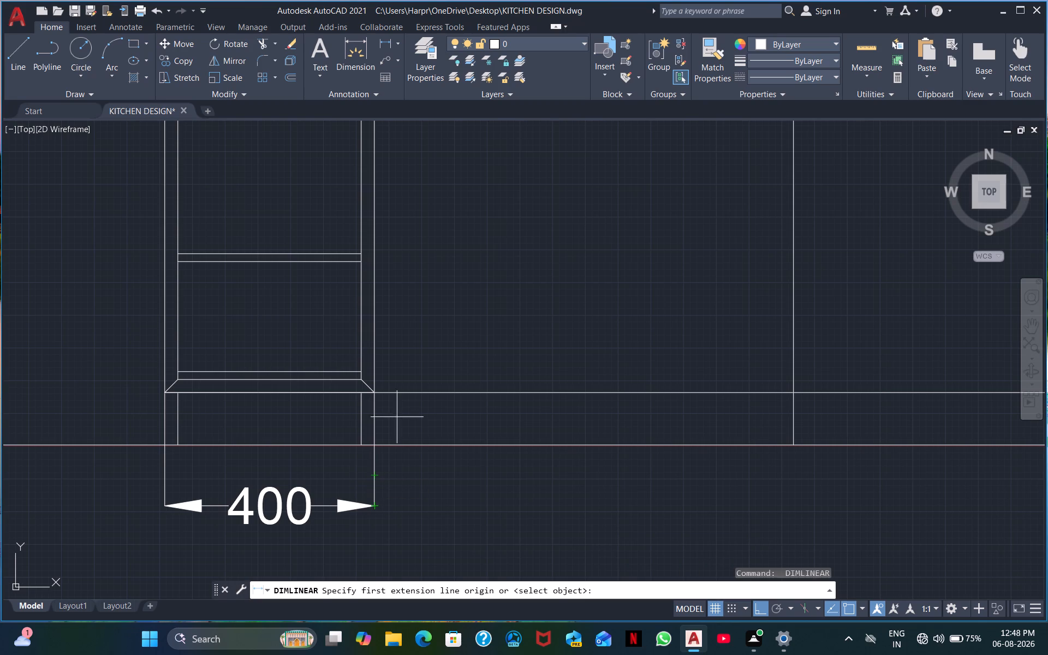
click(375, 444)
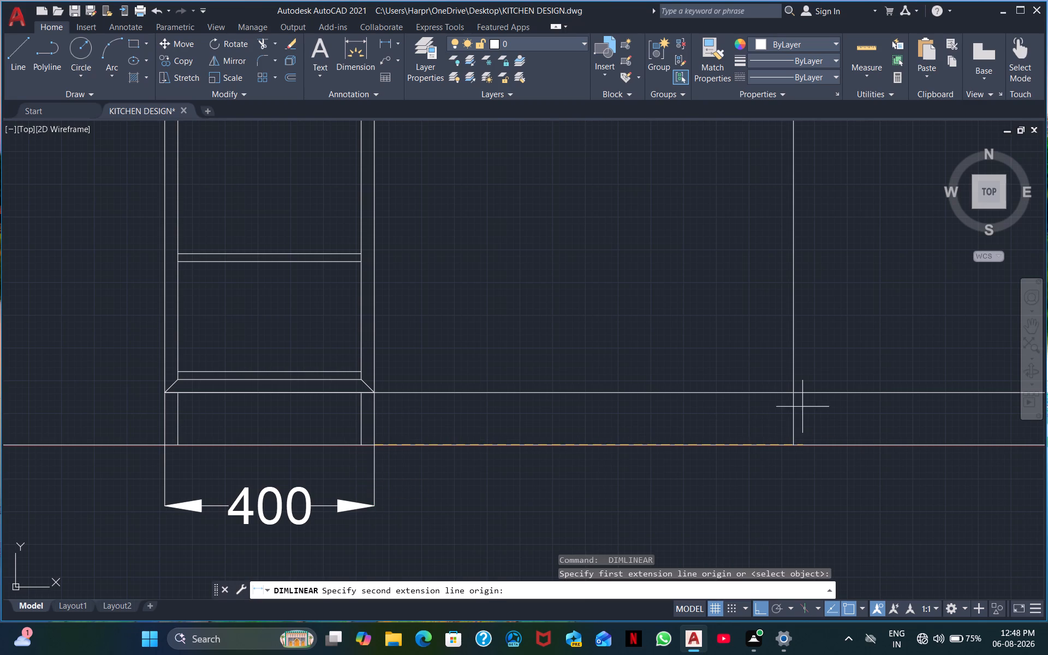
click(790, 445)
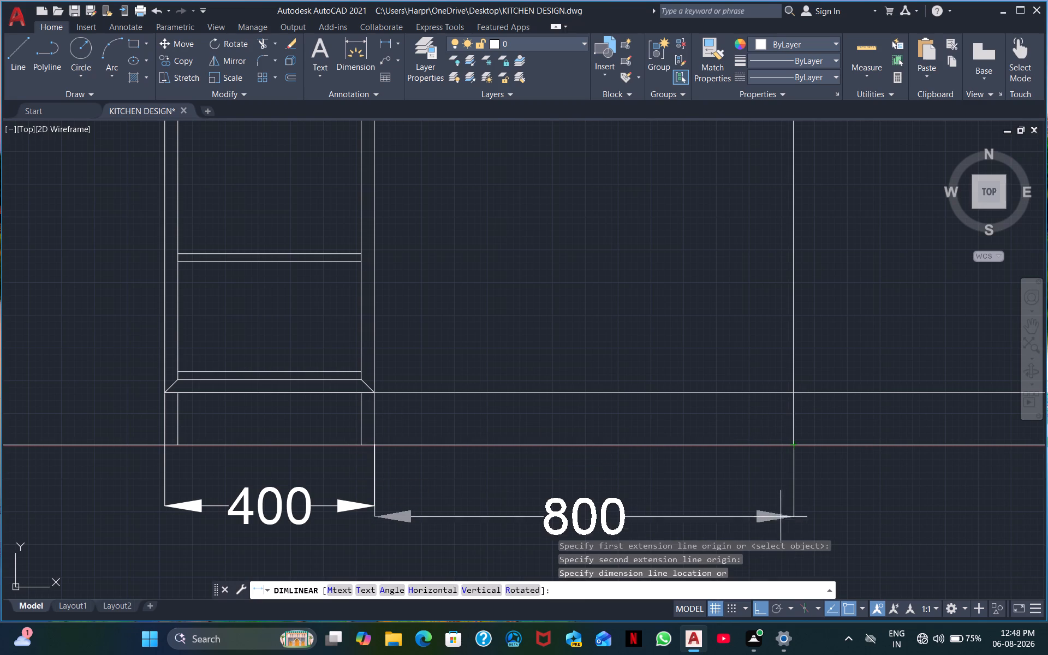
click(794, 507)
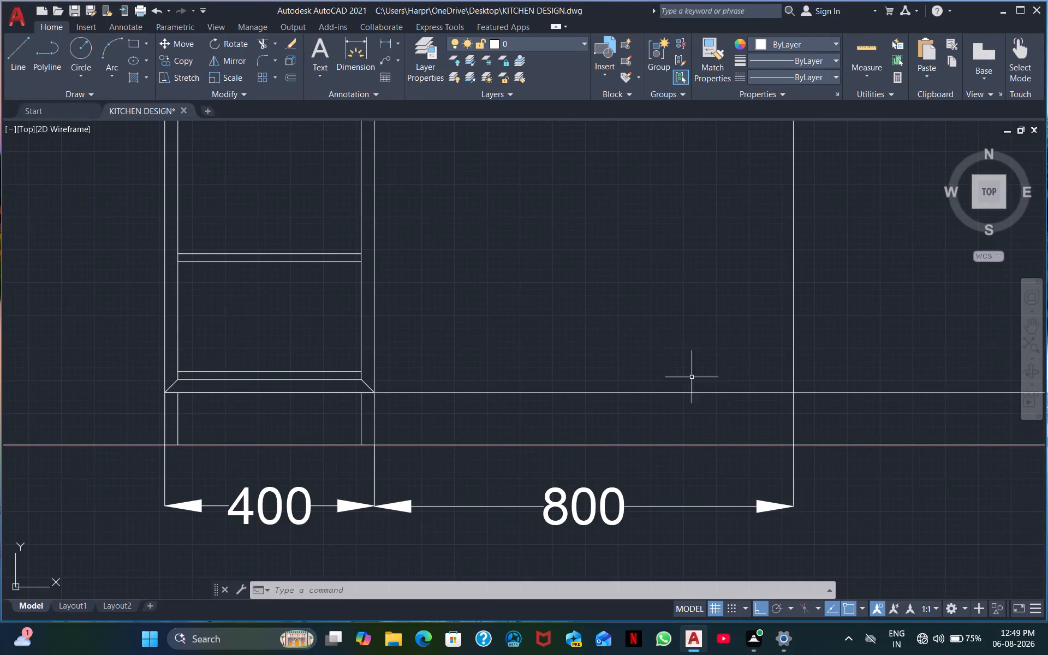
Add linear width dimensions below the base line for the second and third base cabinets, continuing the row.
middle_drag(773, 389, 577, 444)
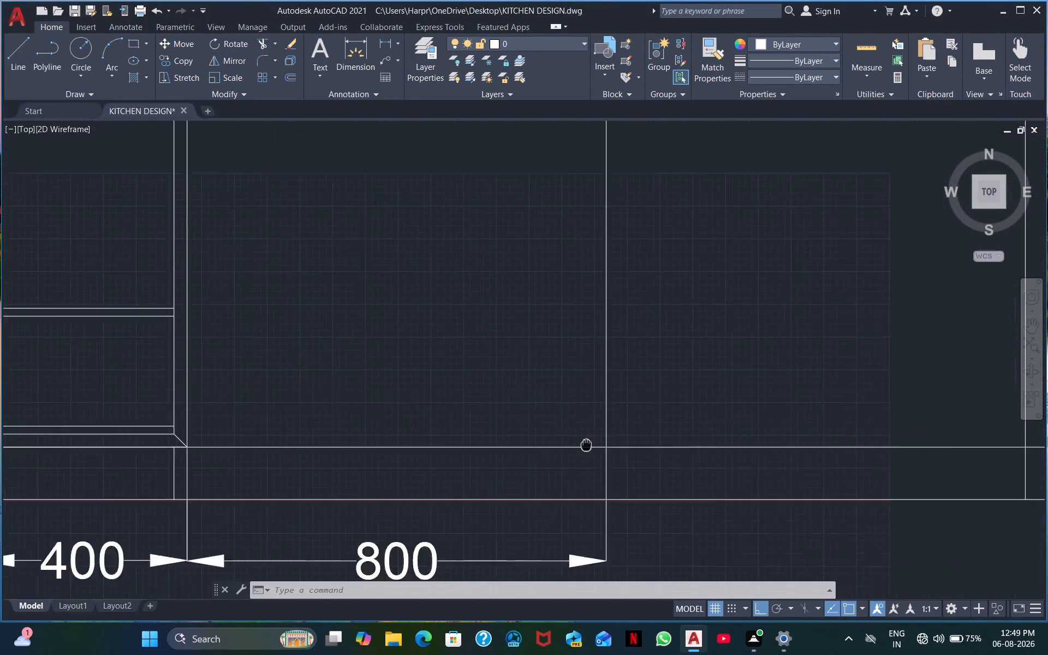
middle_drag(577, 444, 374, 445)
scroll(524, 391, down, 2)
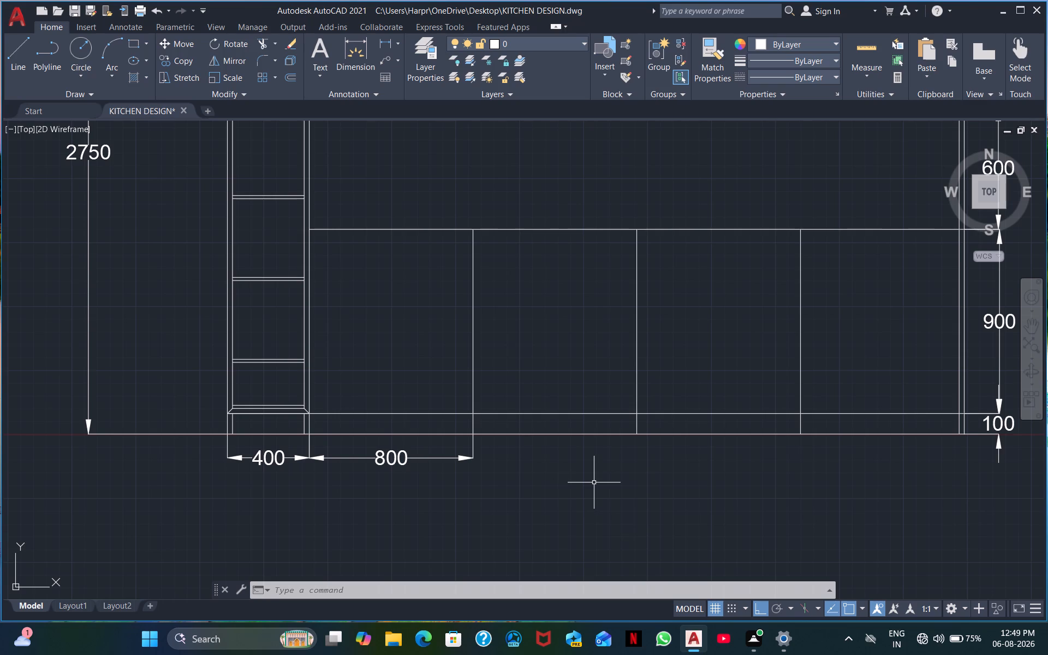
key(space)
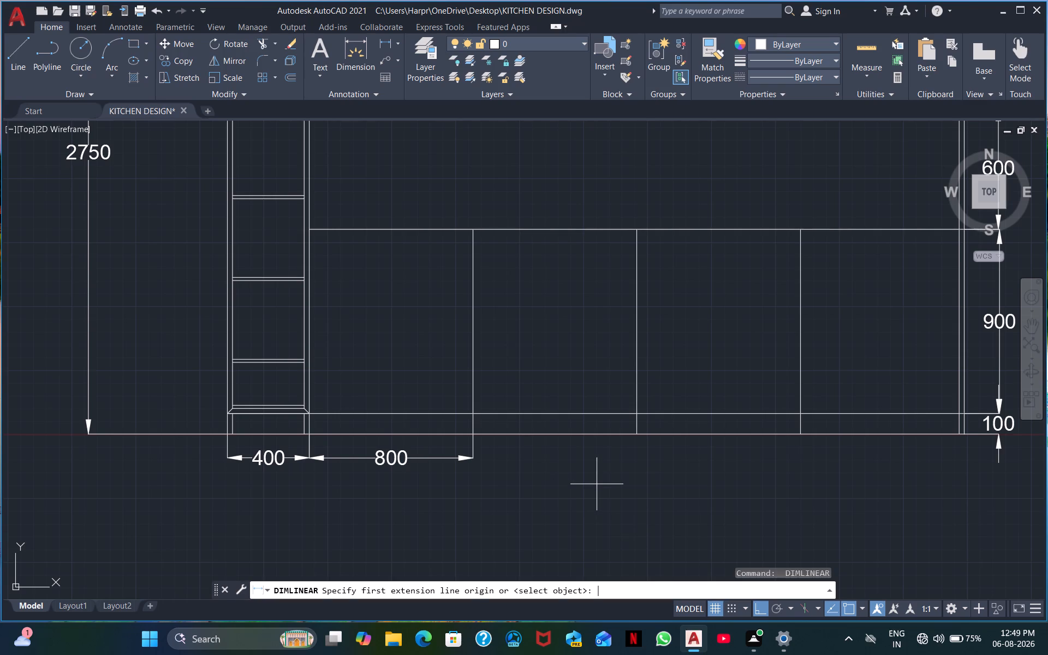
click(476, 432)
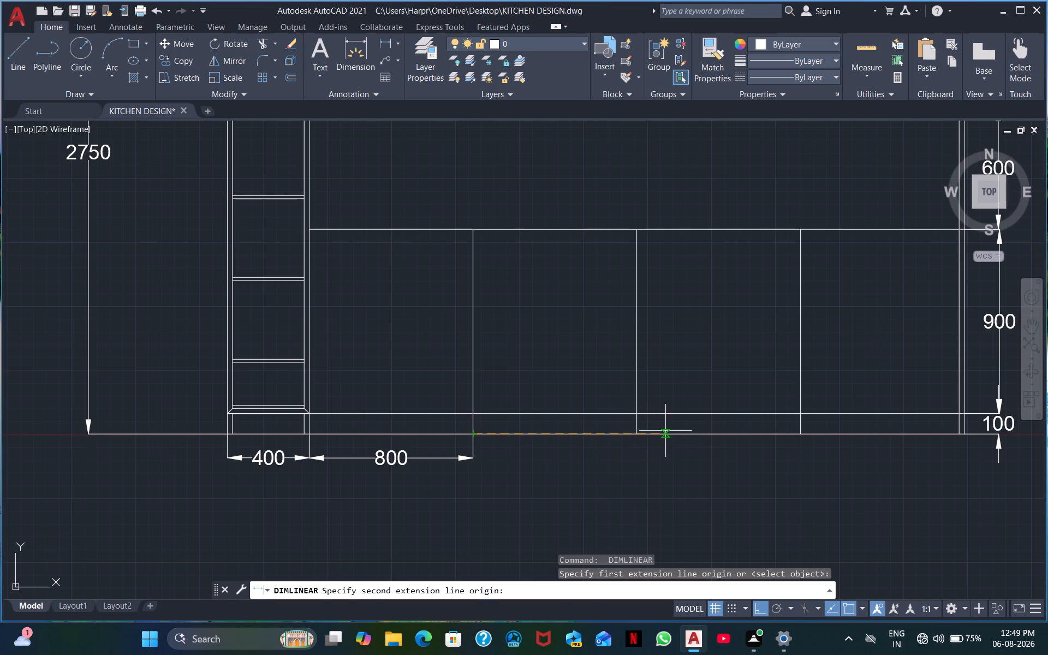
click(636, 434)
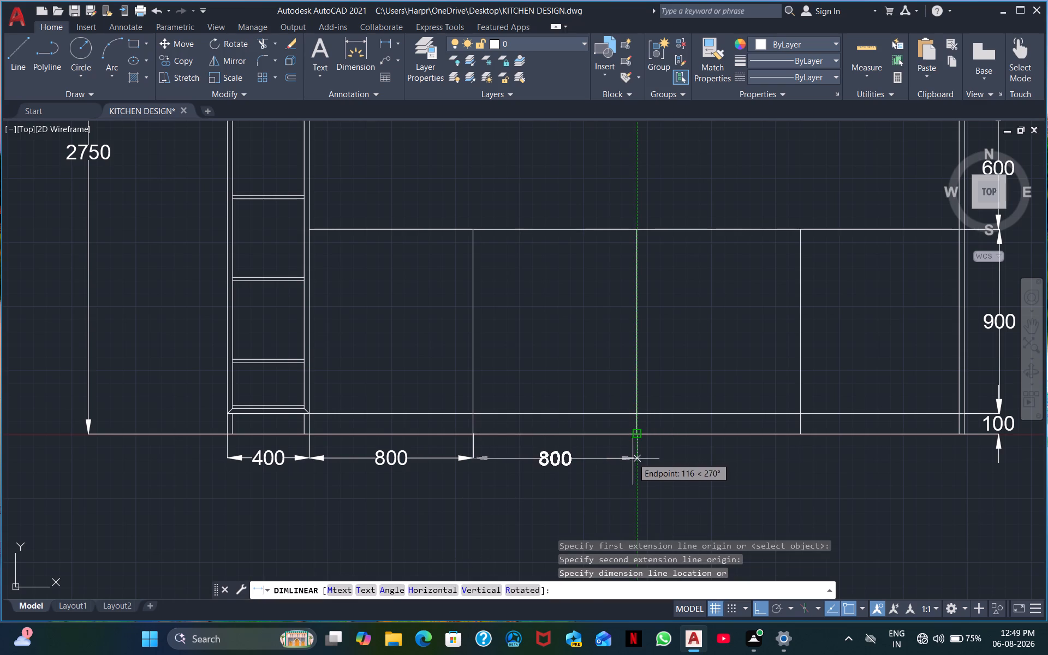
click(632, 460)
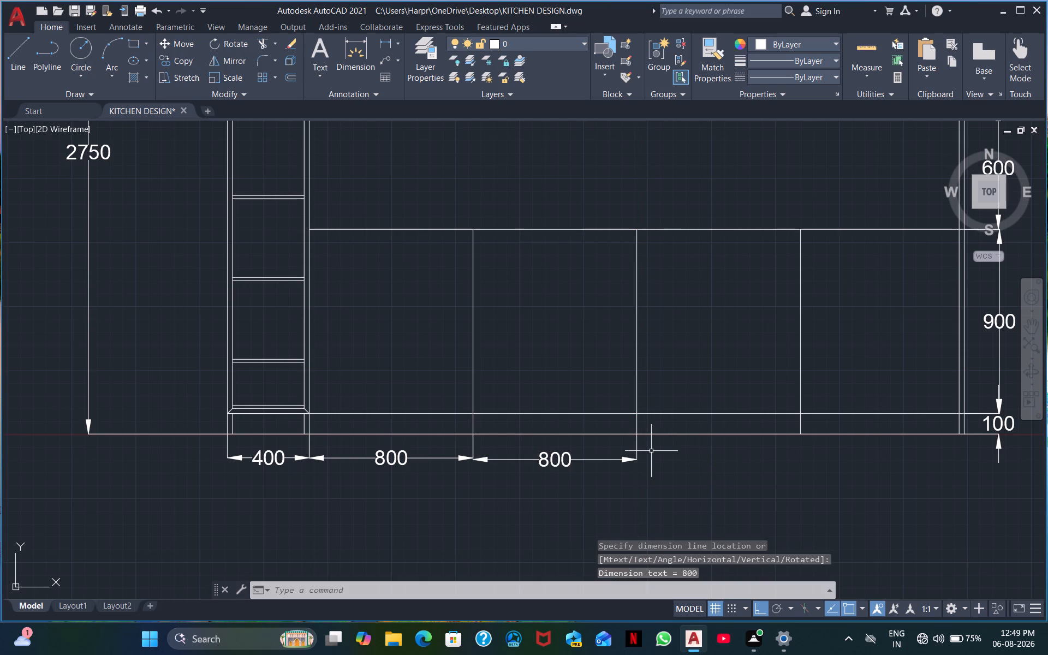
key(space)
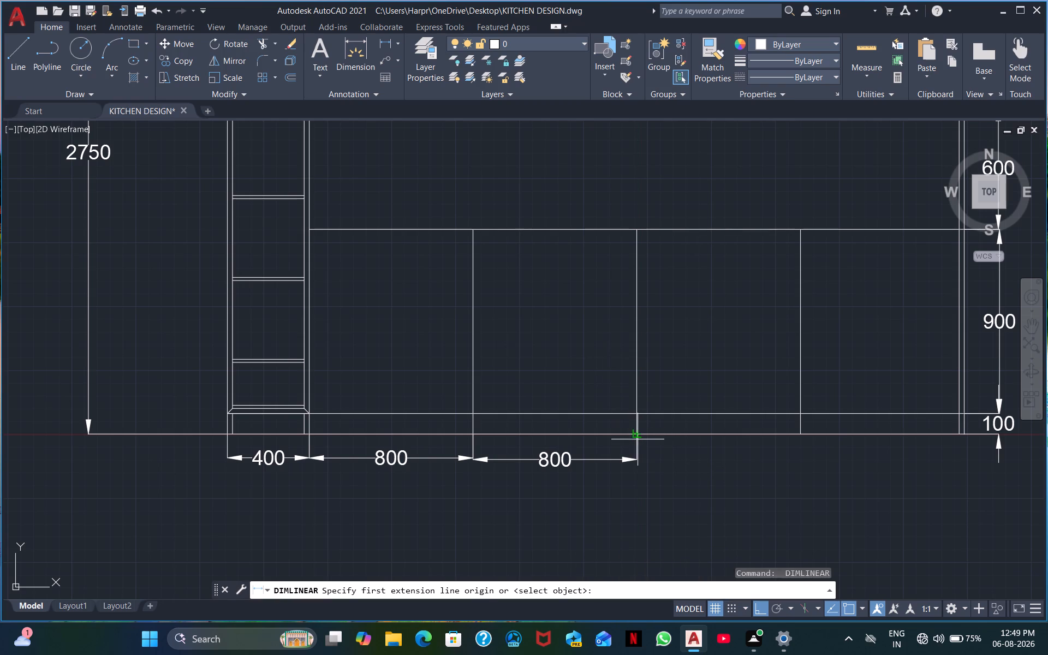
click(638, 439)
click(805, 436)
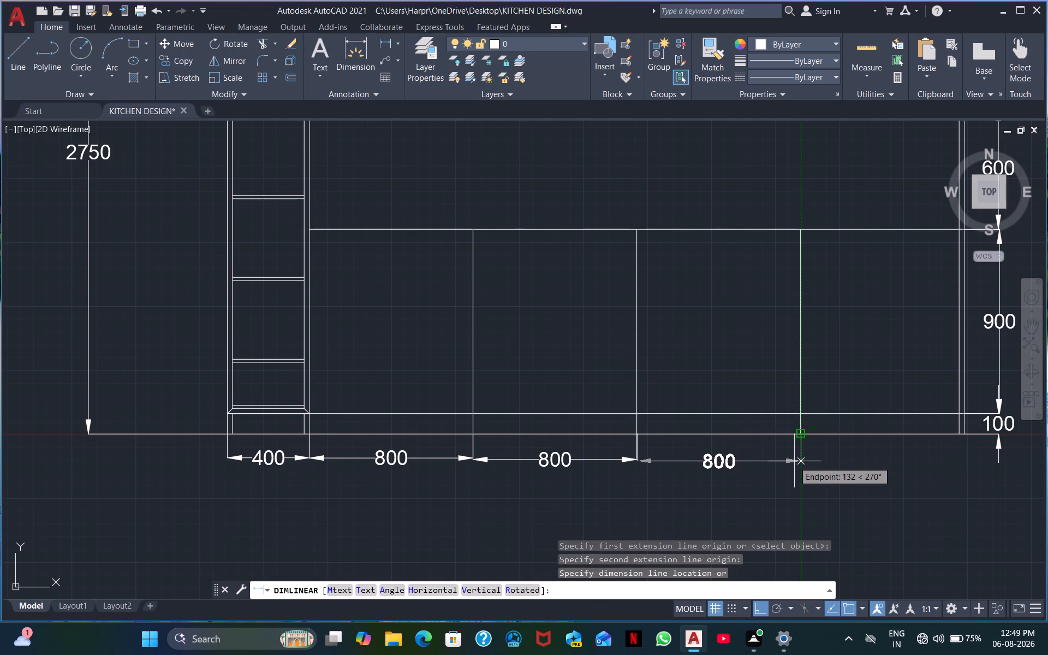
click(795, 460)
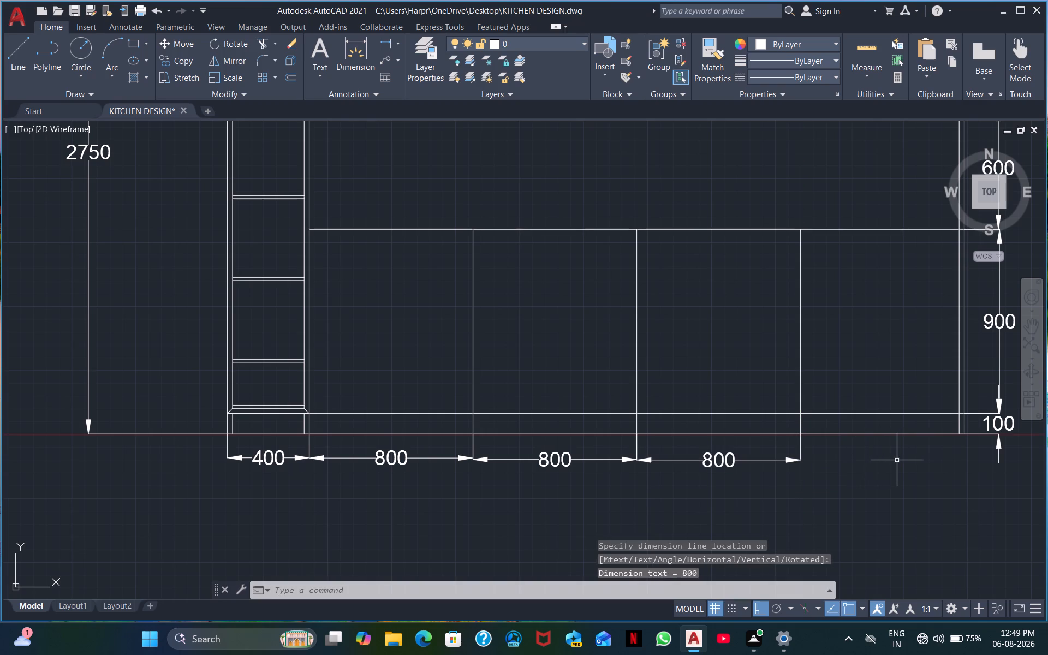
Add a linear width dimension below the base line for the fourth base cabinet, out to the end panel's outer edge.
key(space)
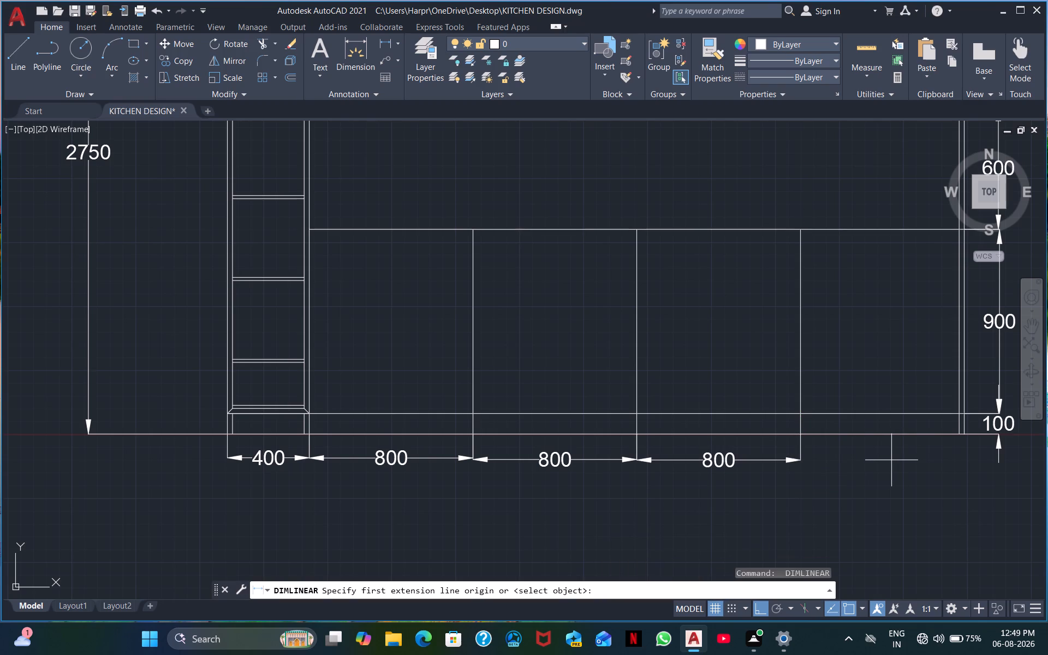
click(801, 432)
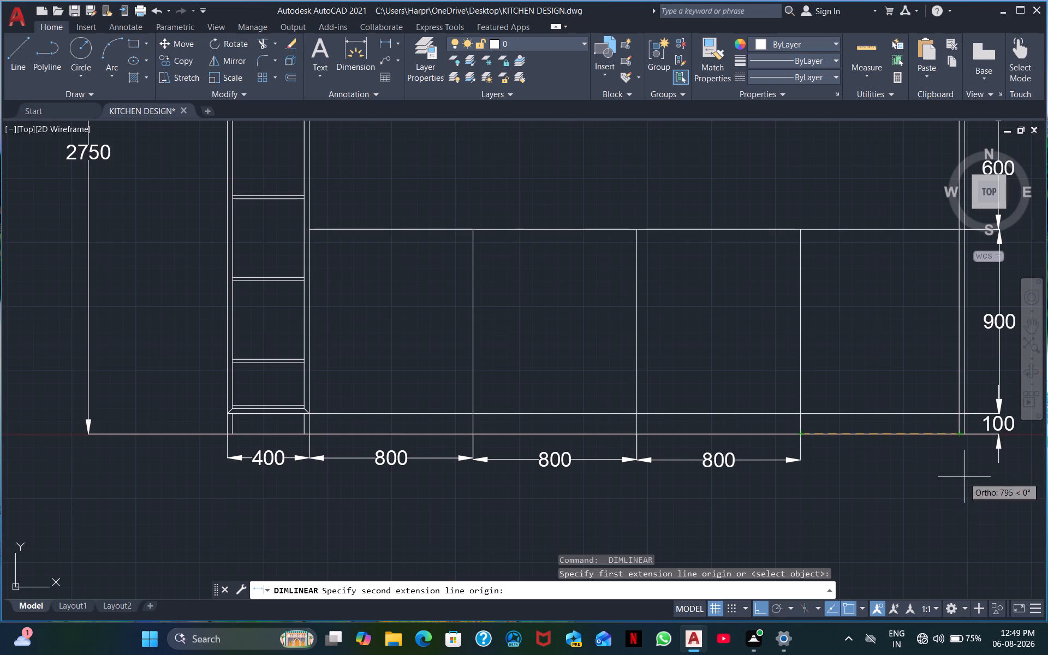
middle_drag(964, 477, 809, 577)
scroll(809, 578, down, 1)
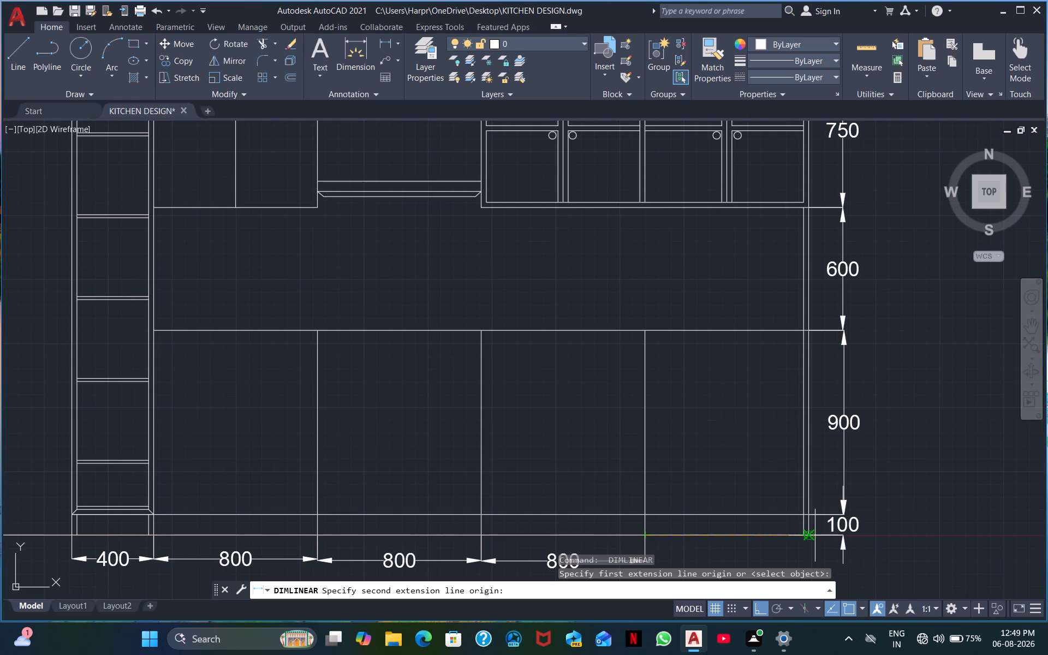
scroll(813, 535, up, 3)
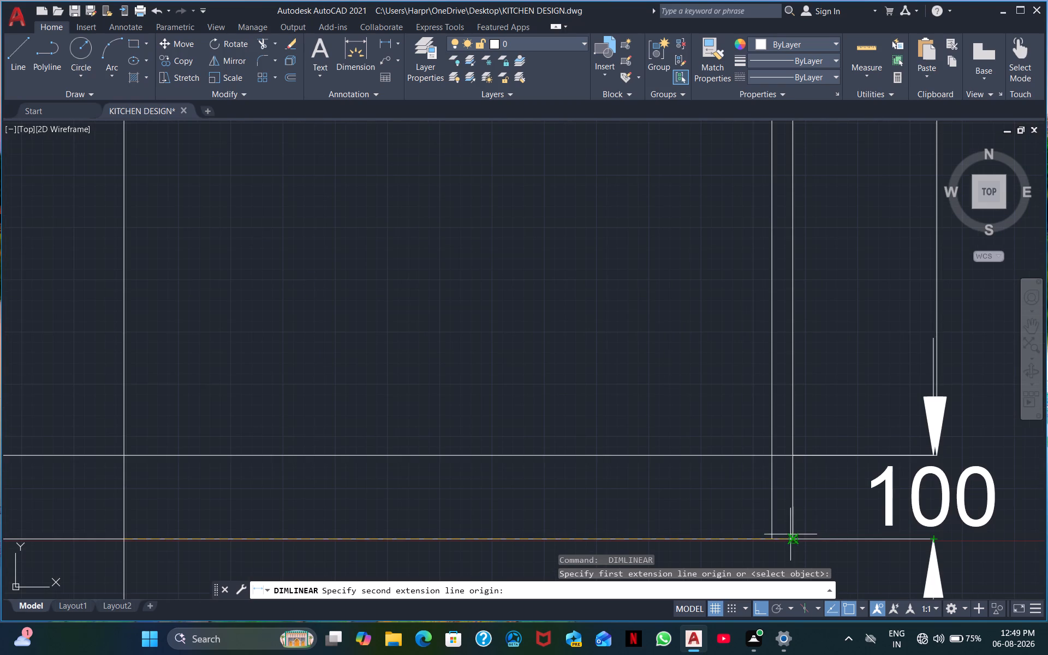
click(794, 539)
middle_drag(788, 588, 802, 480)
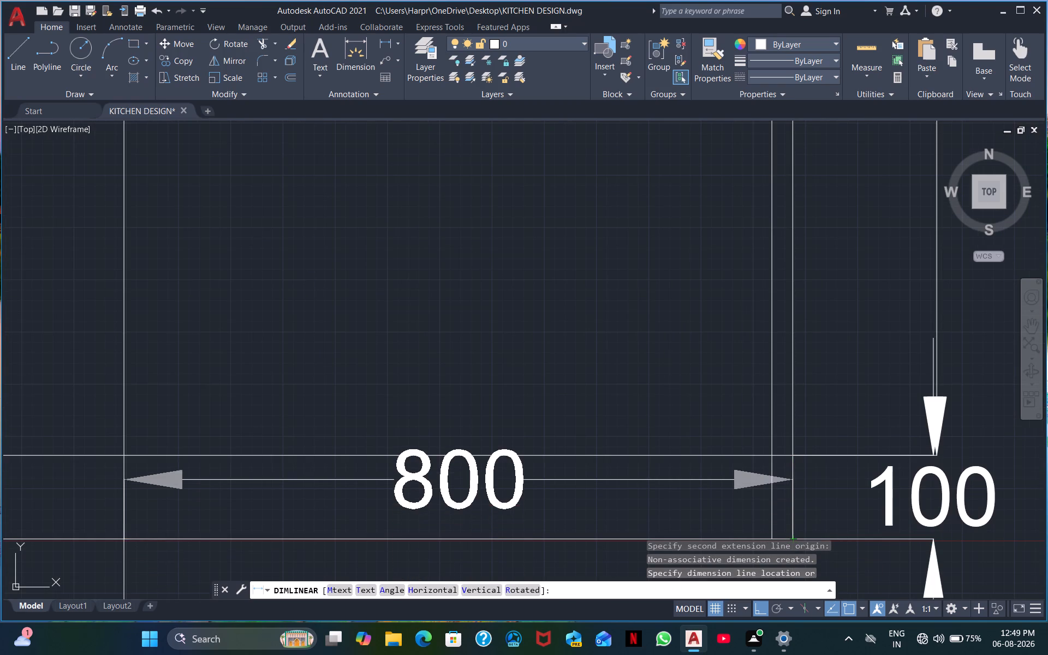
middle_drag(802, 480, 793, 580)
scroll(793, 580, down, 3)
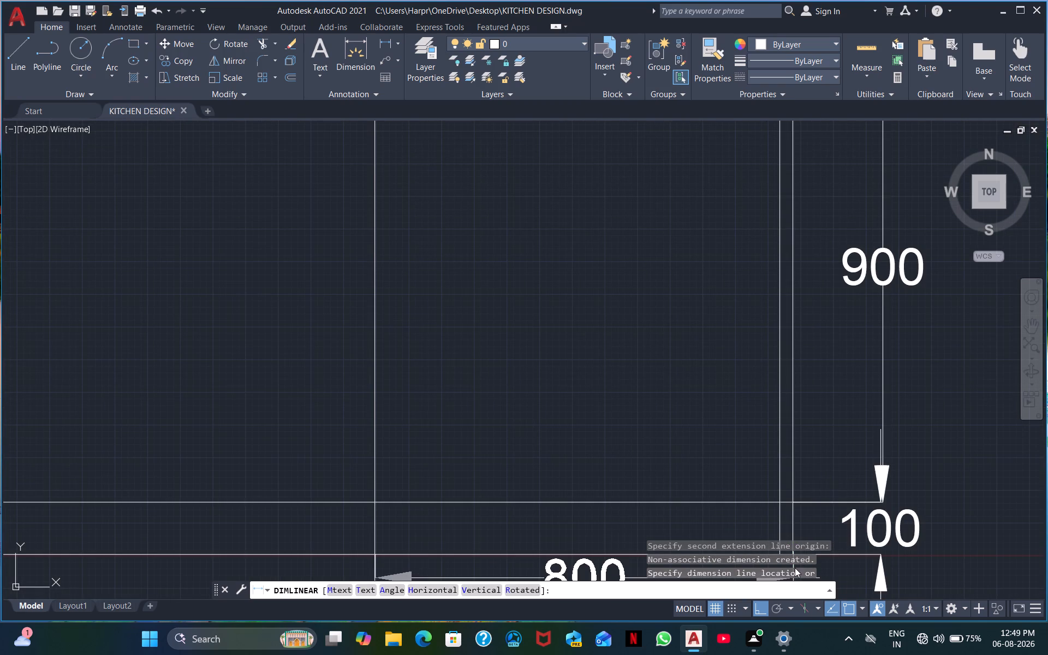
scroll(790, 566, down, 2)
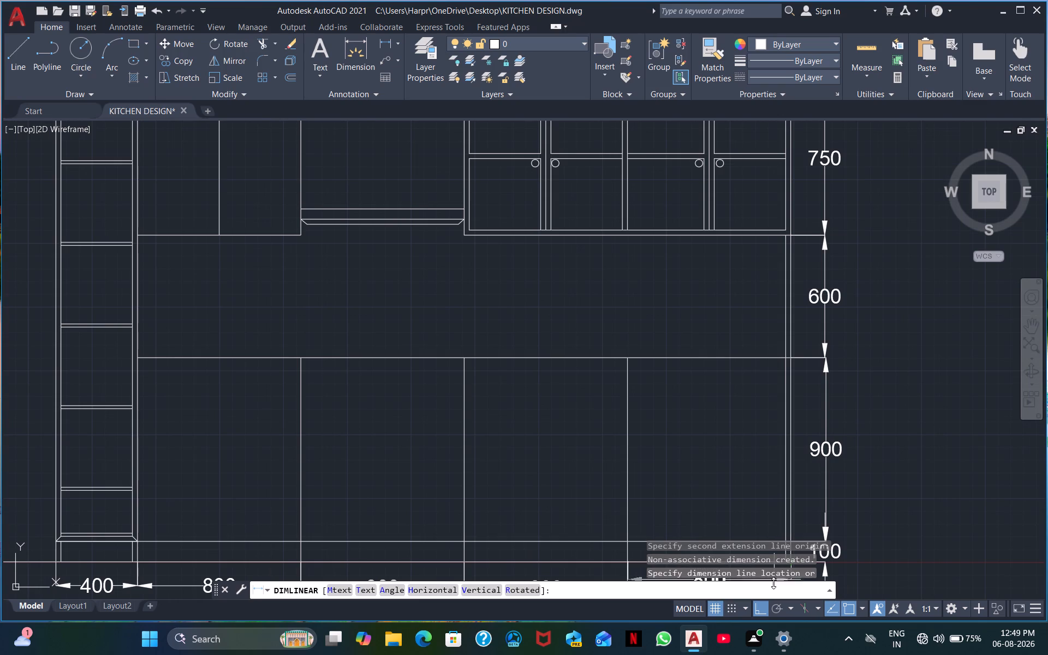
middle_drag(771, 586, 751, 496)
middle_drag(747, 491, 747, 491)
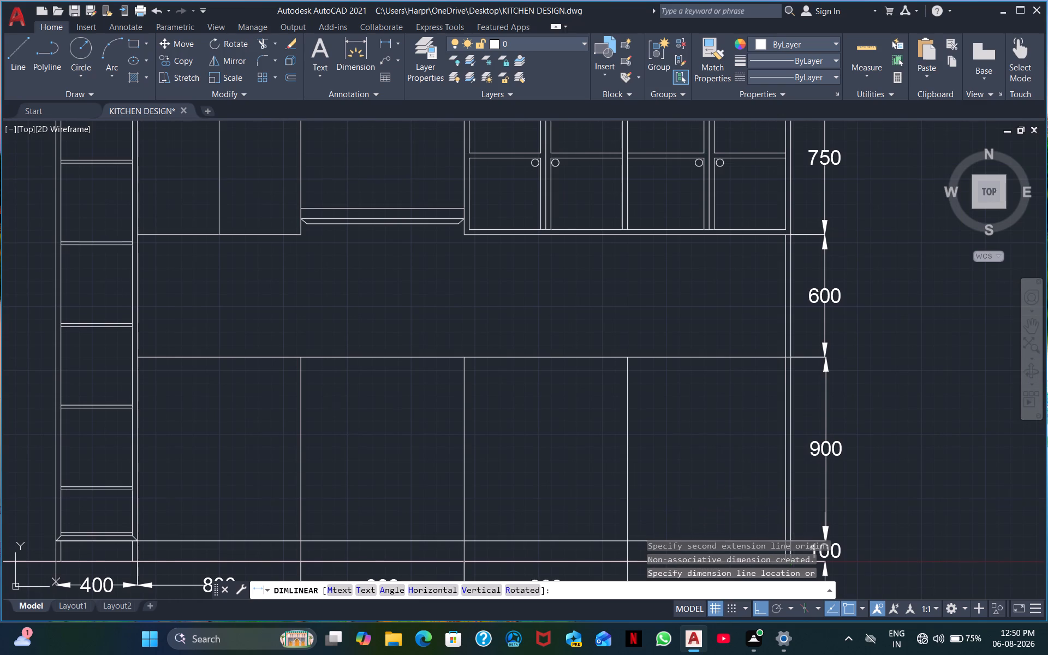
middle_drag(747, 491, 747, 411)
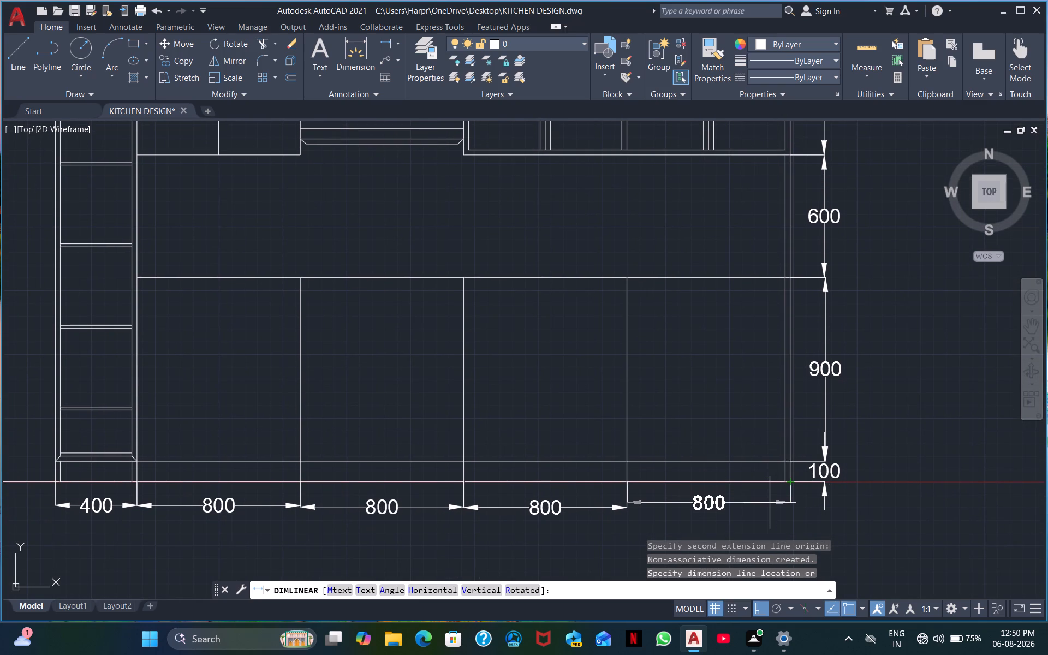
click(770, 508)
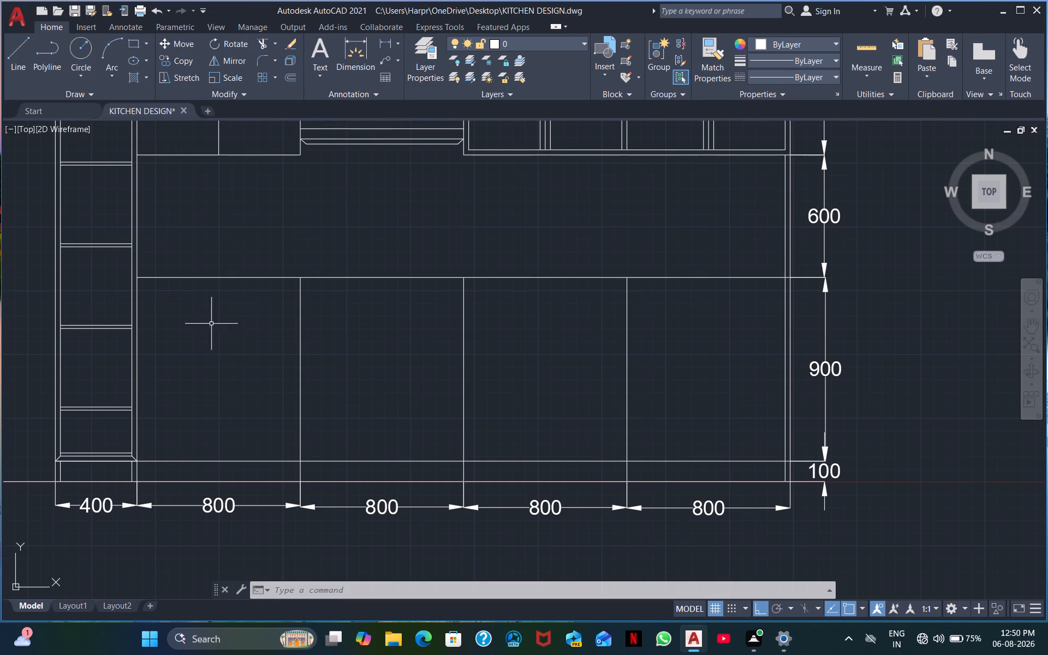
Trim away the end panel's inner vertical line between the upper cabinets and the top line of the base cabinets.
text(O)
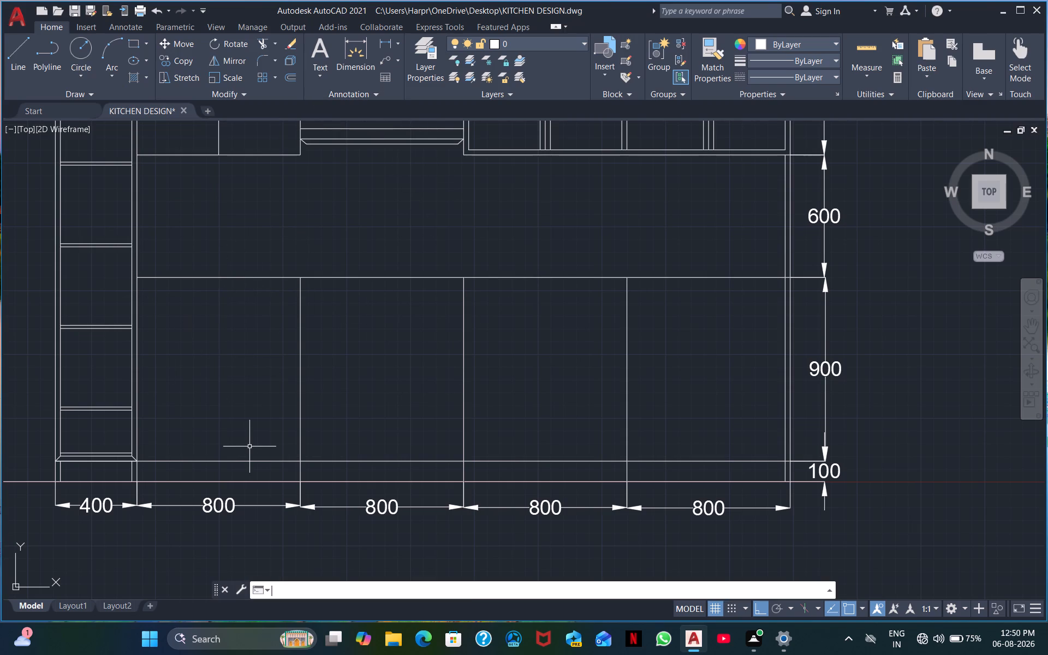
key(space)
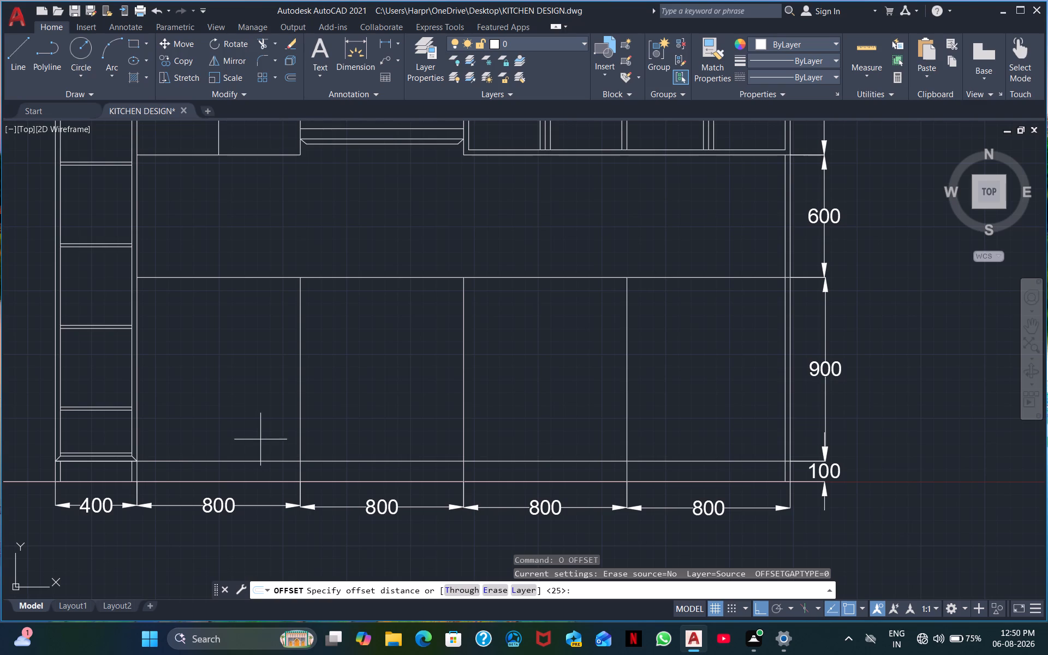
click(261, 41)
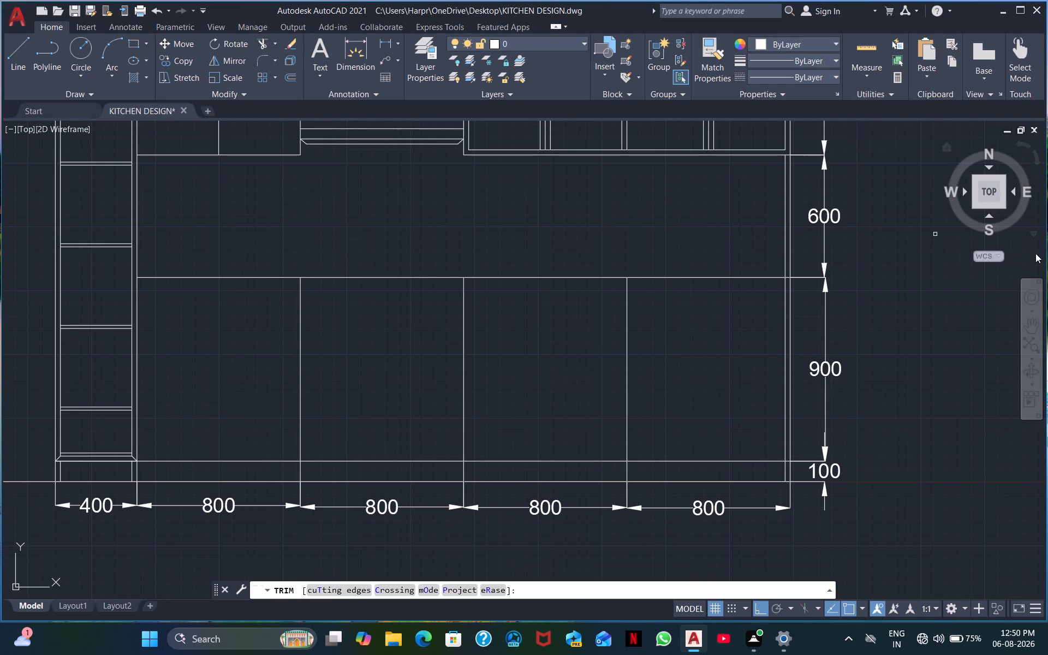
click(784, 229)
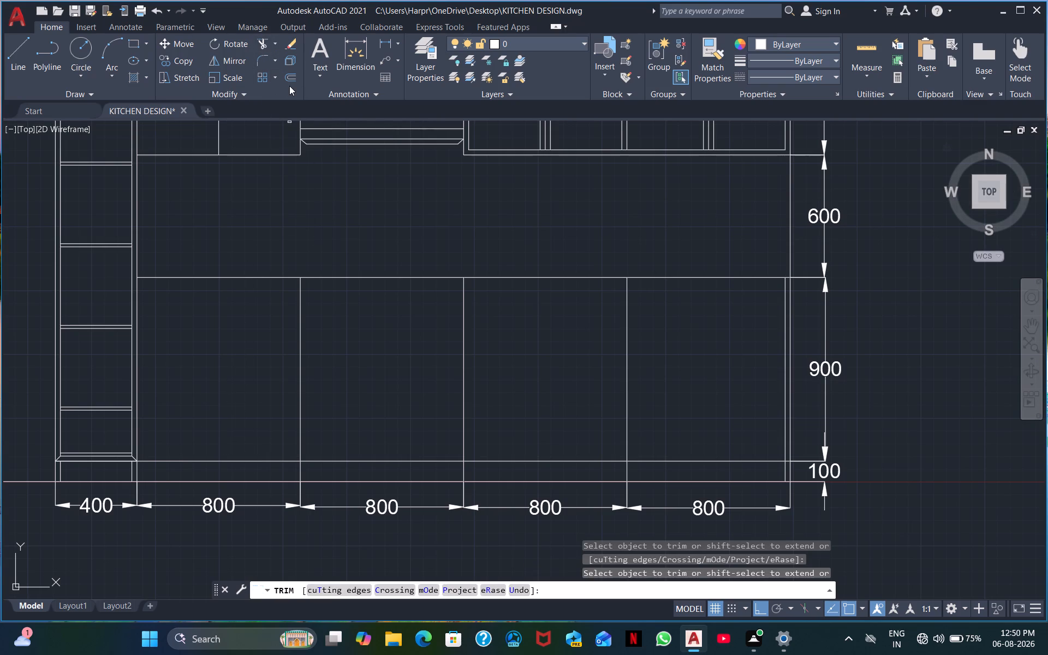
key(Escape)
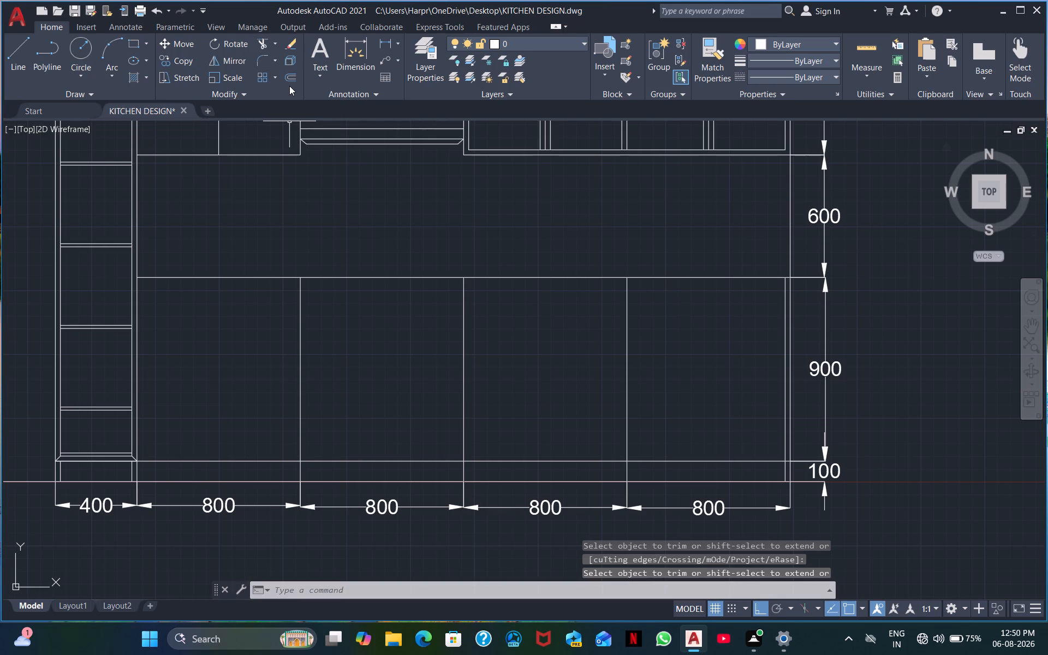
Offset the line at the top of the plinth upward by 450, across the base cabinets.
key(0)
key(Delete)
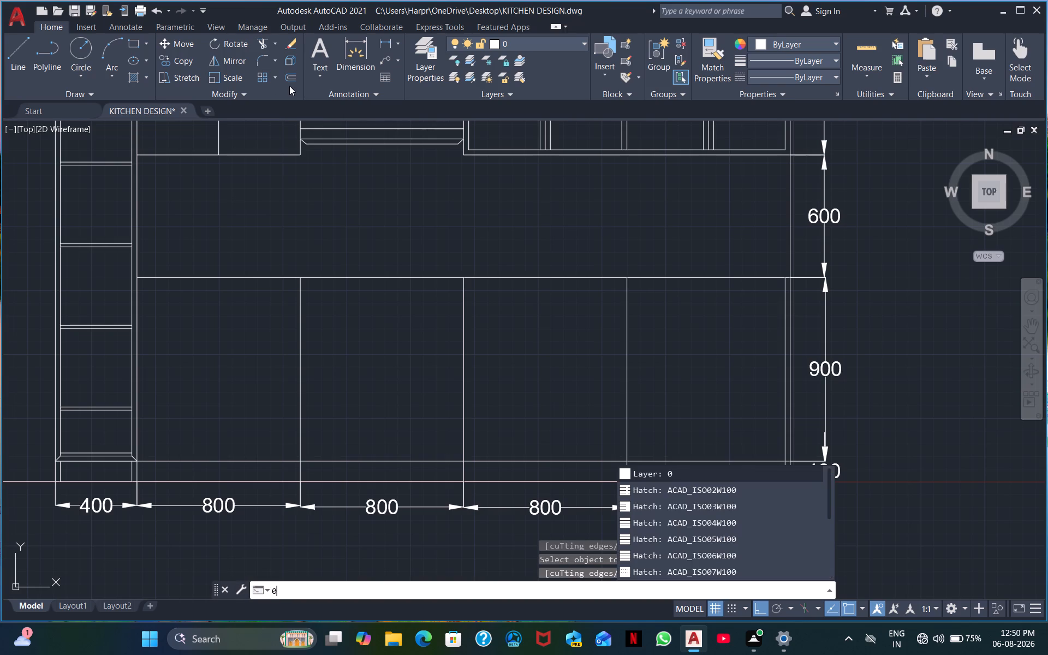
key(Delete)
key(BackSpace)
text(O)
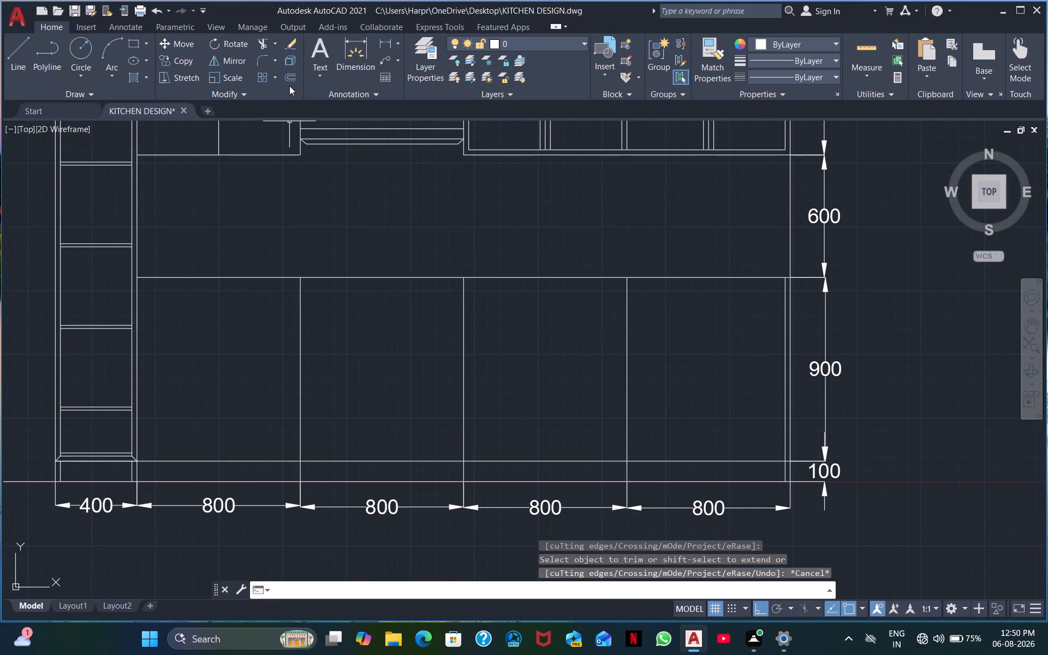
key(space)
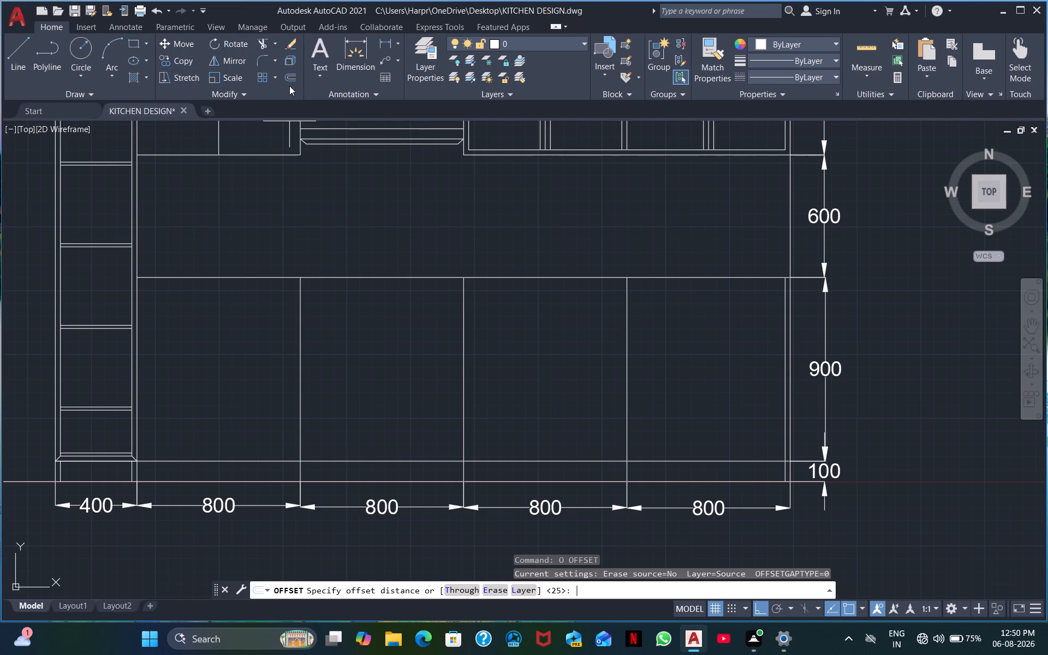
text(450)
key(Return)
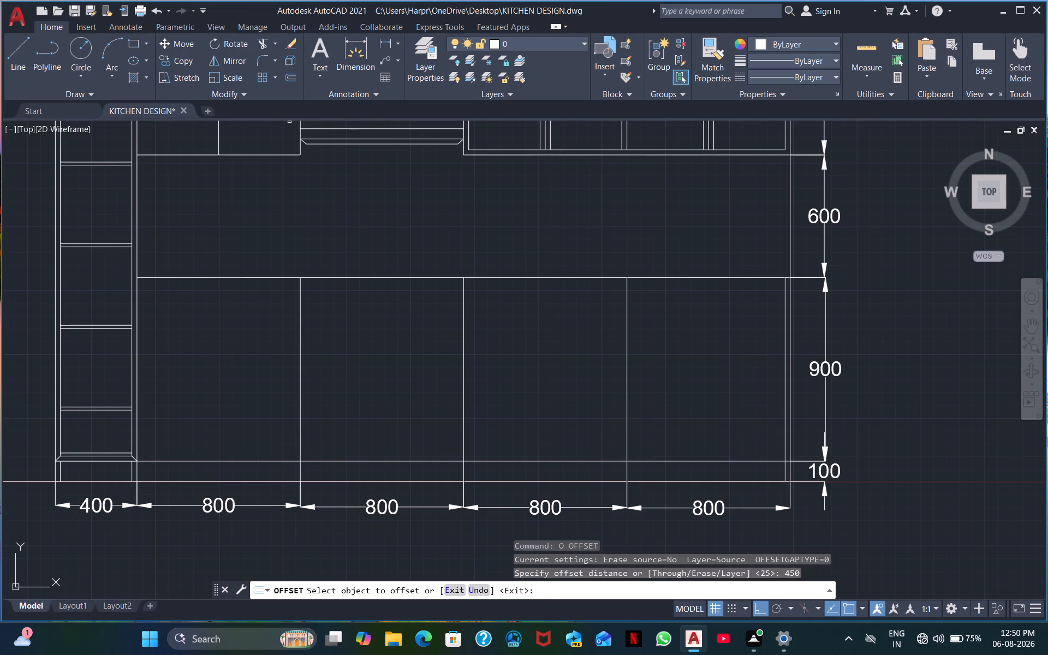
click(188, 461)
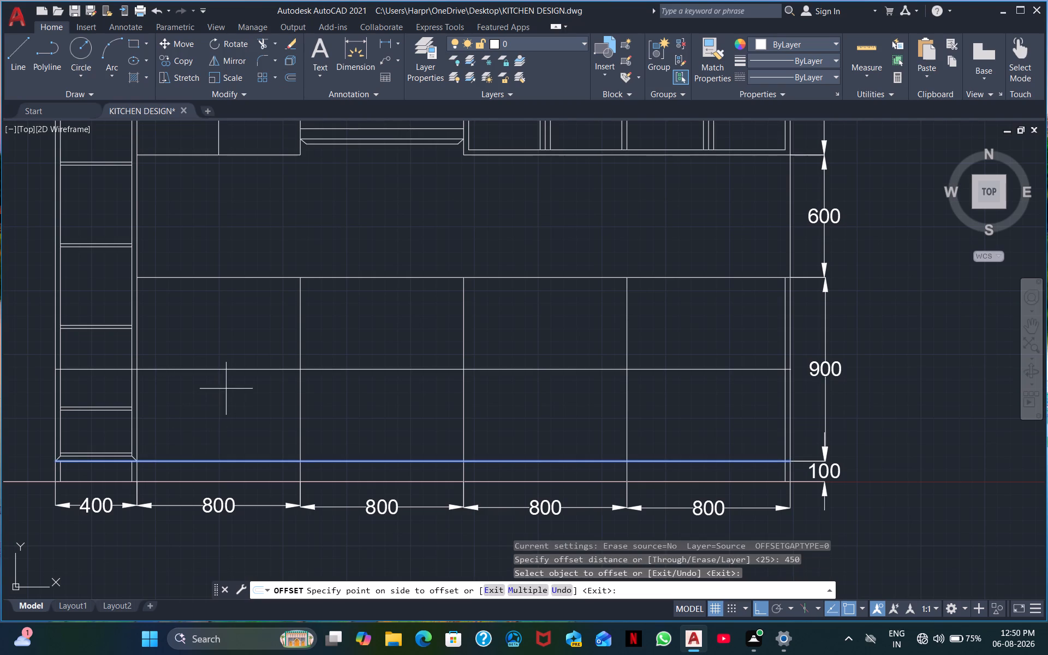
click(226, 389)
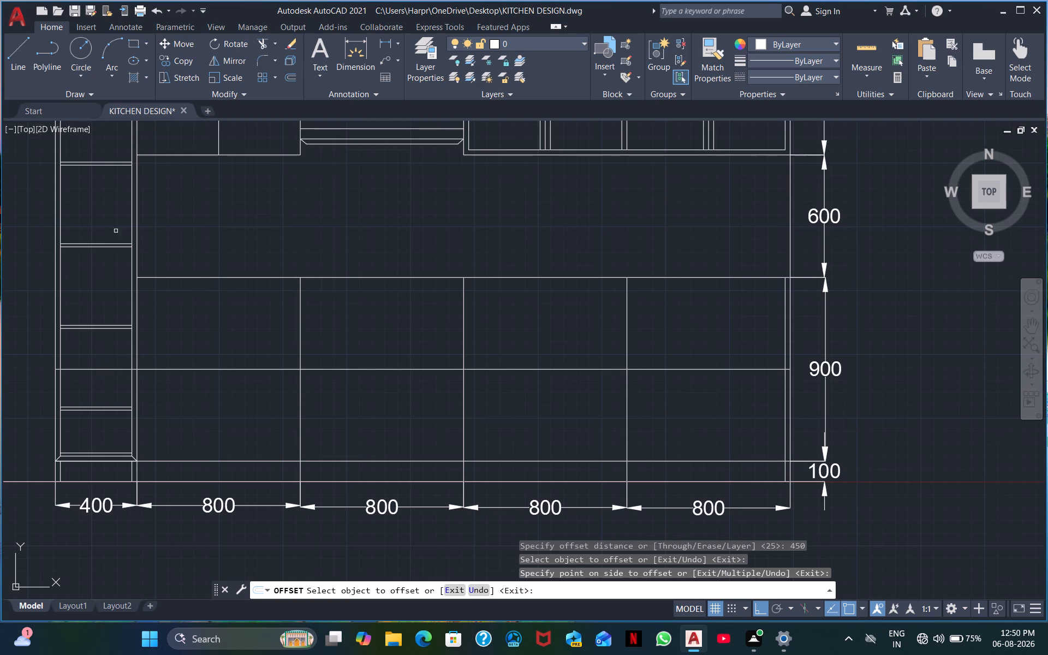
Trim the new mid-height line out of the tall shelf unit, including both of its side panels.
click(264, 47)
middle_drag(180, 391, 253, 405)
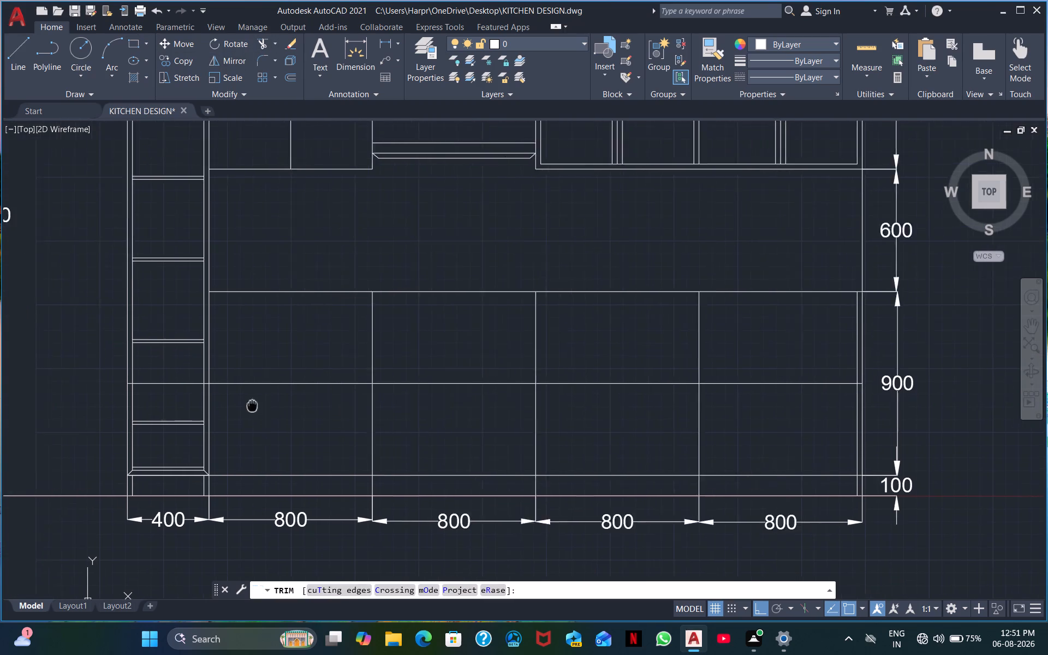
middle_drag(253, 405, 356, 403)
scroll(358, 402, up, 1)
middle_drag(236, 392, 329, 400)
scroll(289, 386, up, 2)
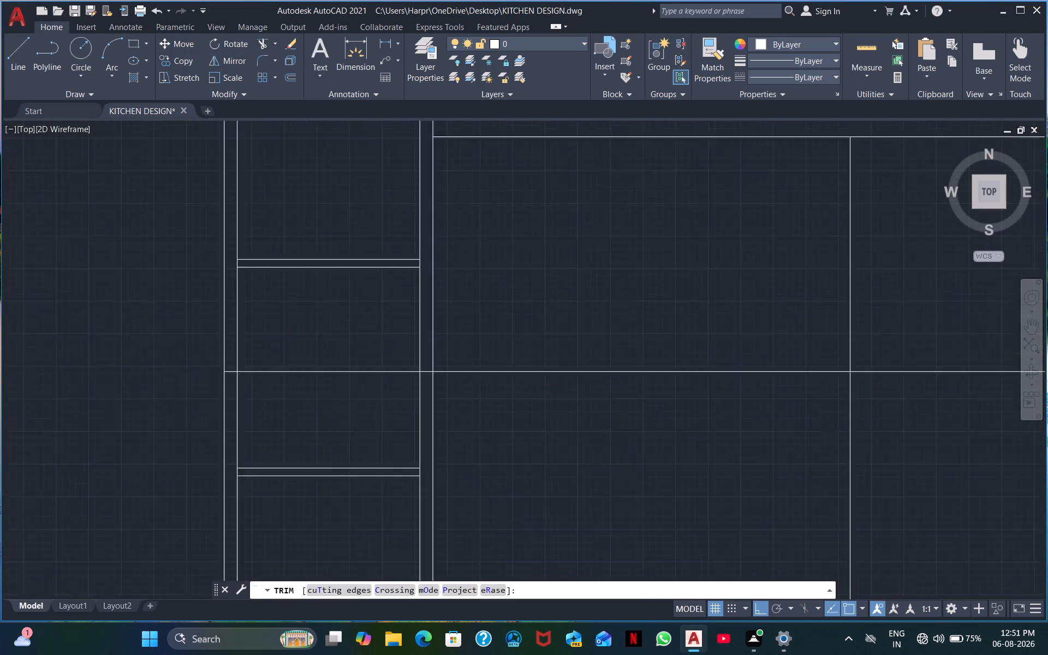
middle_drag(295, 403, 307, 449)
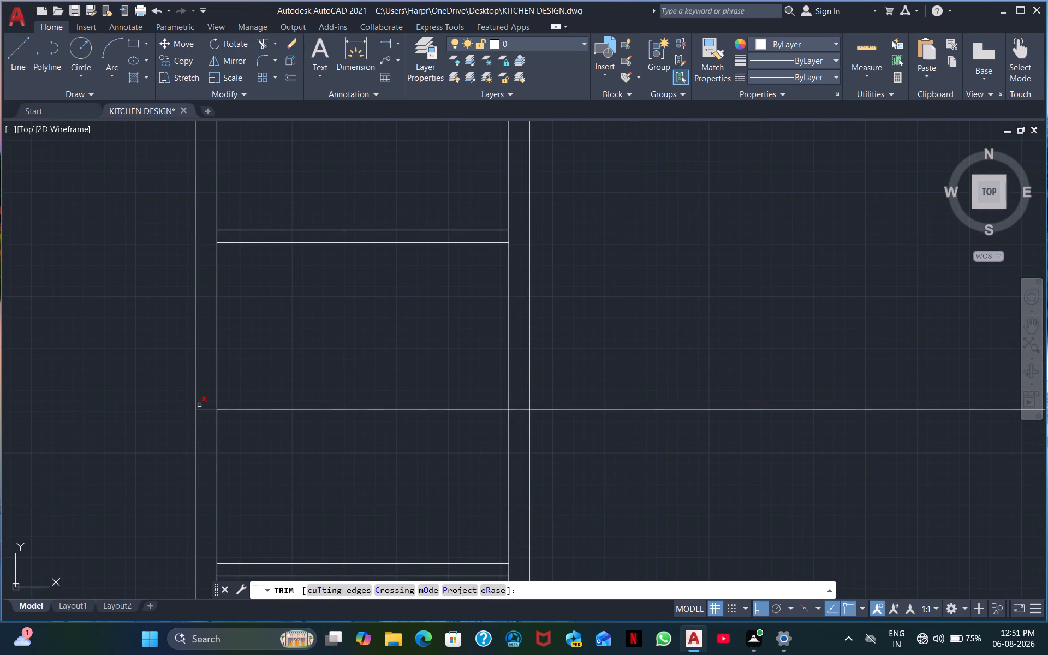
click(201, 410)
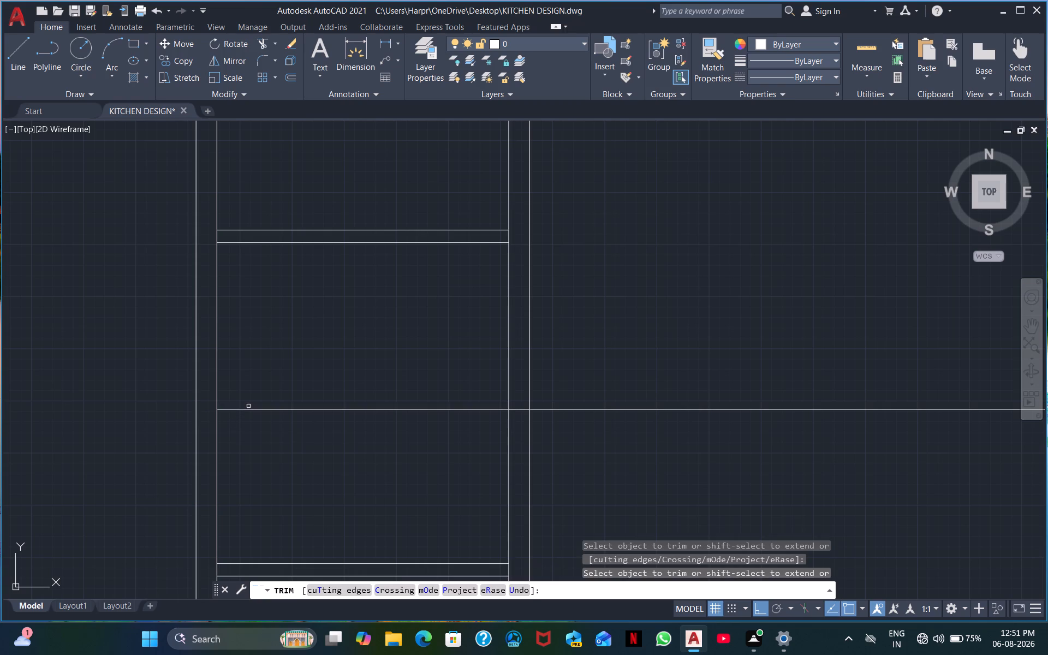
click(246, 409)
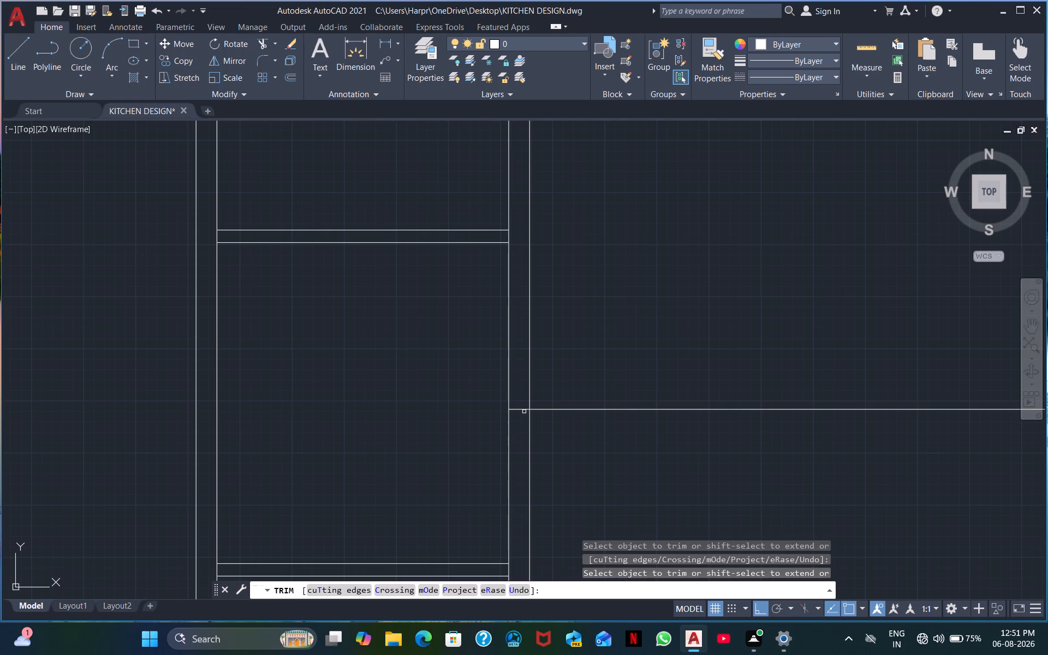
click(521, 409)
Trim the mid-height line's end piece out of the end panel beside the fourth base cabinet.
middle_drag(706, 472, 351, 411)
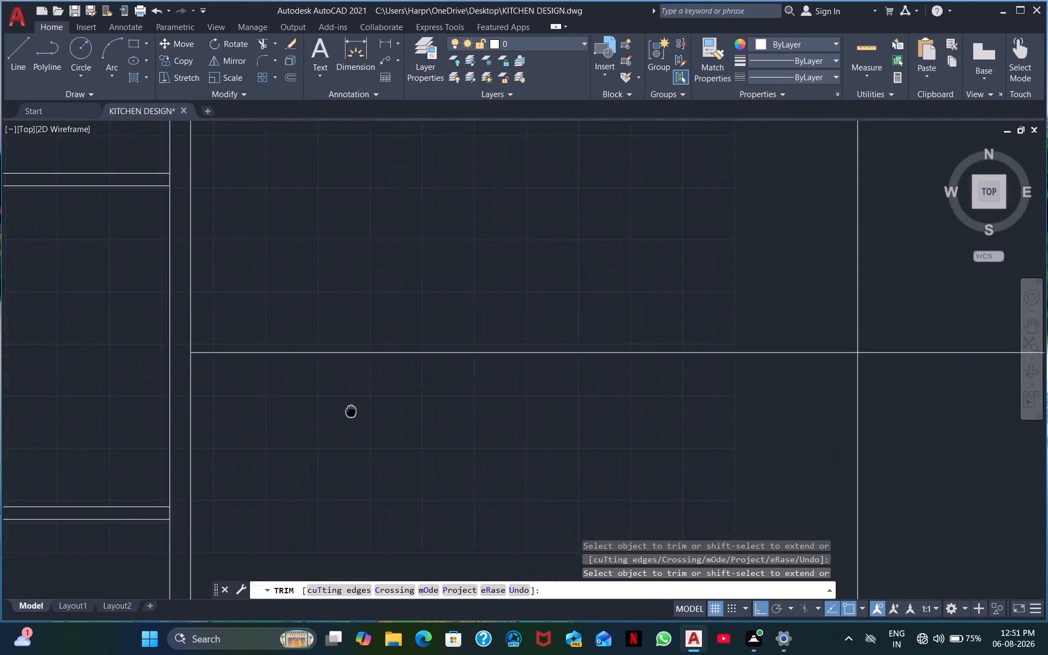
middle_drag(351, 411, 188, 361)
scroll(221, 355, down, 2)
middle_drag(540, 400, 250, 414)
scroll(250, 414, down, 1)
middle_drag(594, 427, 428, 426)
scroll(434, 419, up, 2)
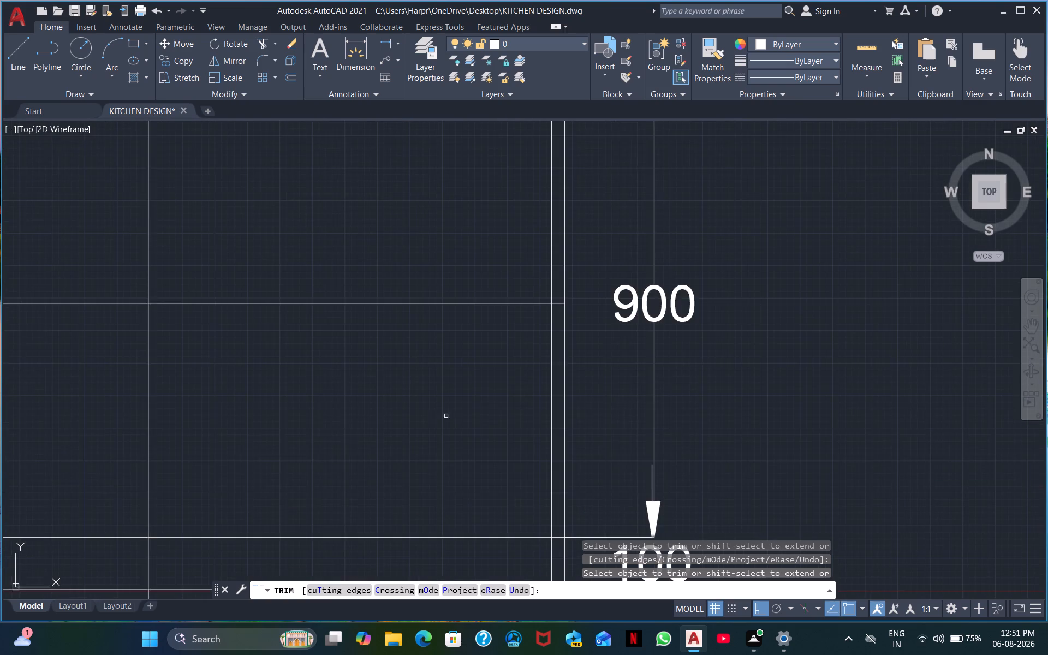
middle_drag(447, 408, 297, 493)
scroll(297, 492, up, 1)
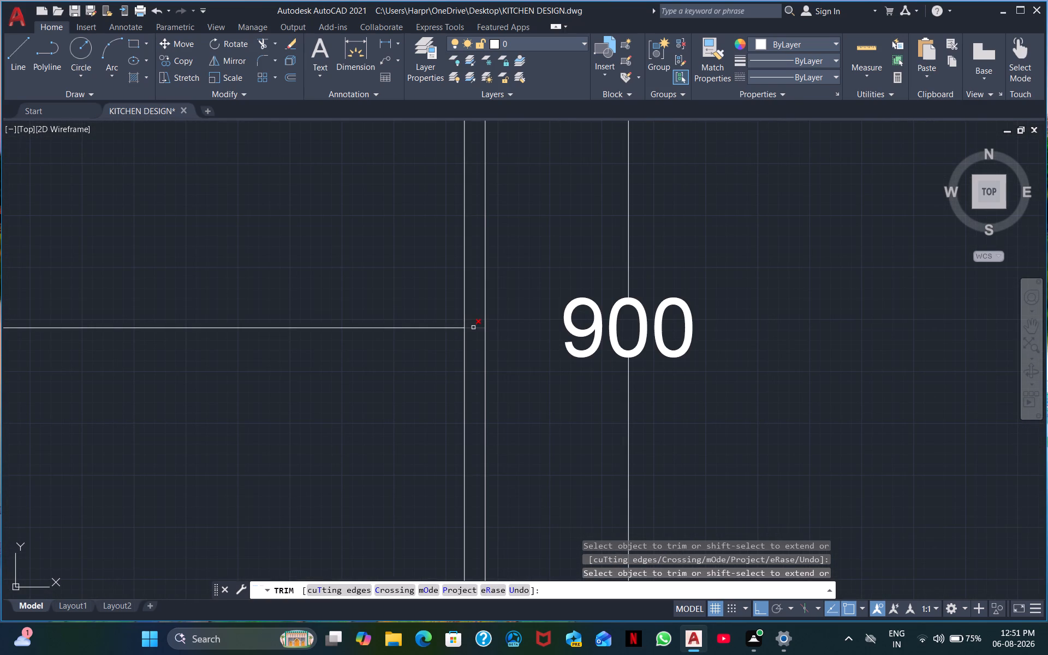
click(473, 327)
middle_drag(283, 456, 386, 434)
scroll(383, 434, down, 2)
middle_drag(241, 452, 523, 423)
middle_drag(352, 439, 451, 454)
scroll(451, 454, down, 1)
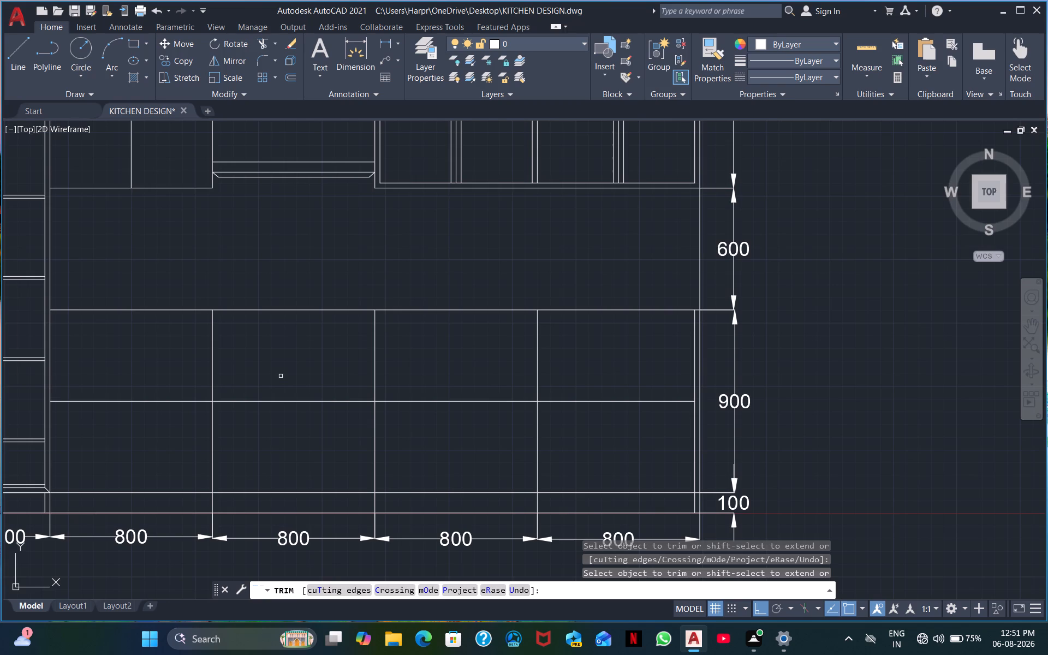
key(Escape)
key(Escape)
Offset the base cabinets' mid-height line downward by 20, and offset the resulting line down by another 20.
text(O)
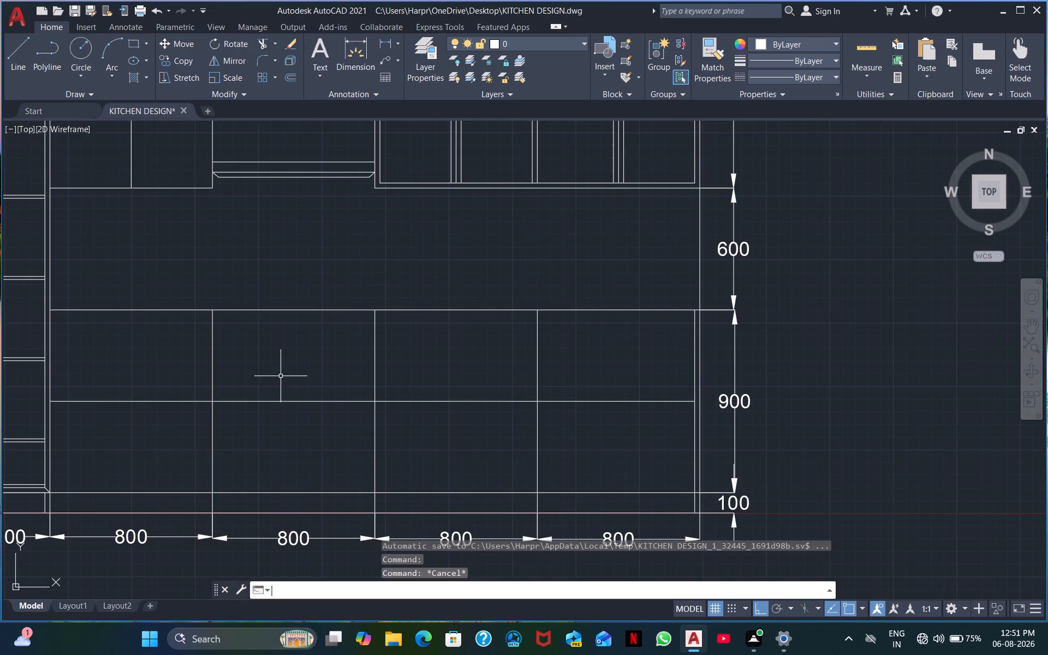
key(space)
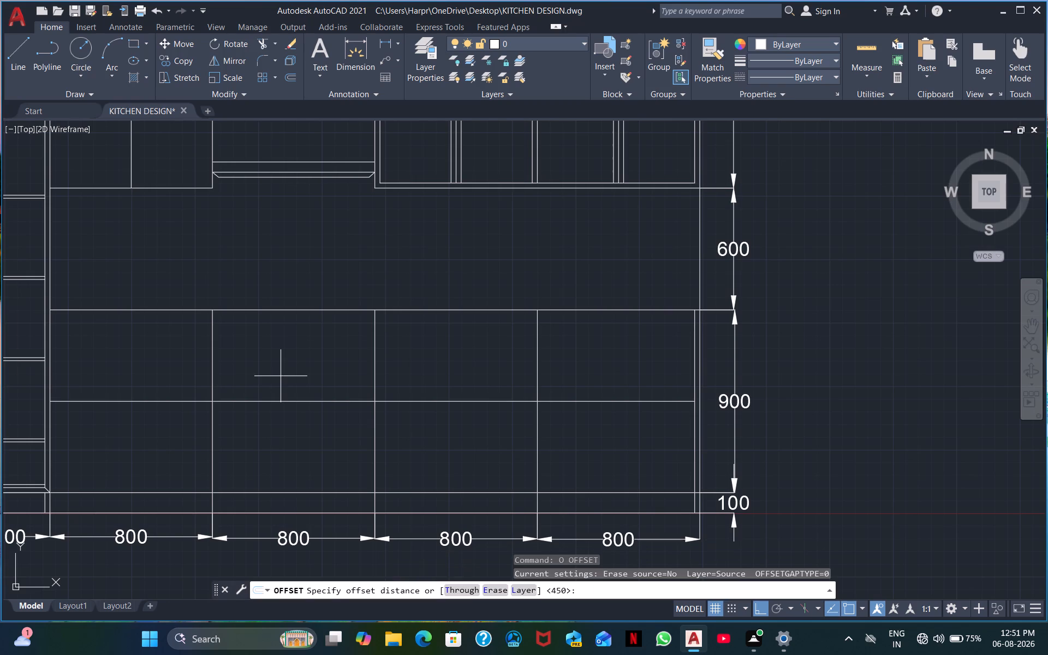
text(20)
key(Return)
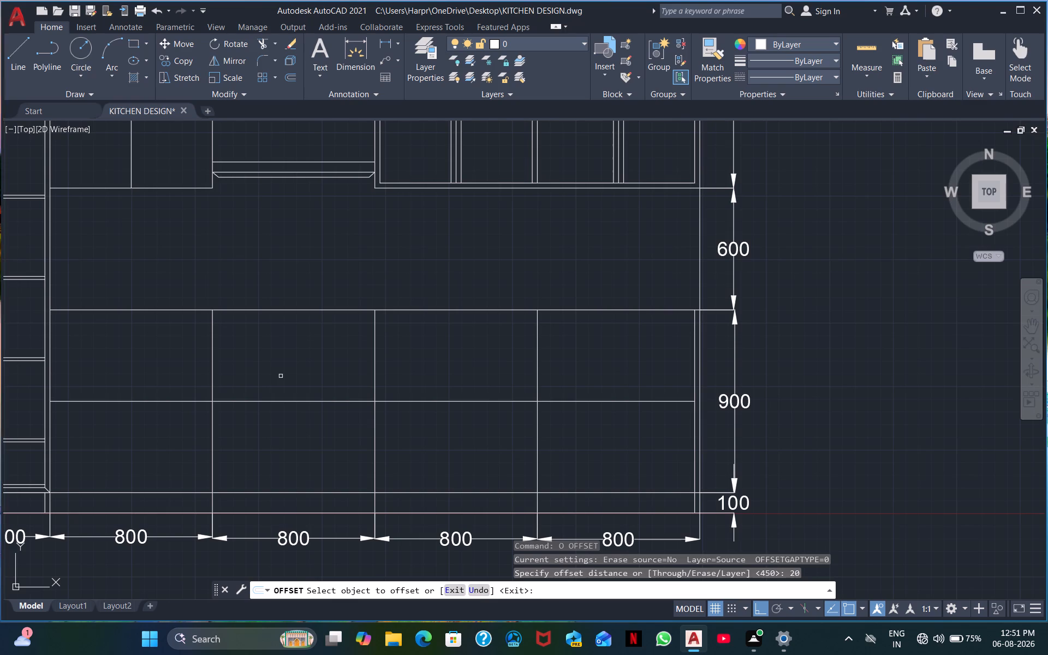
click(255, 401)
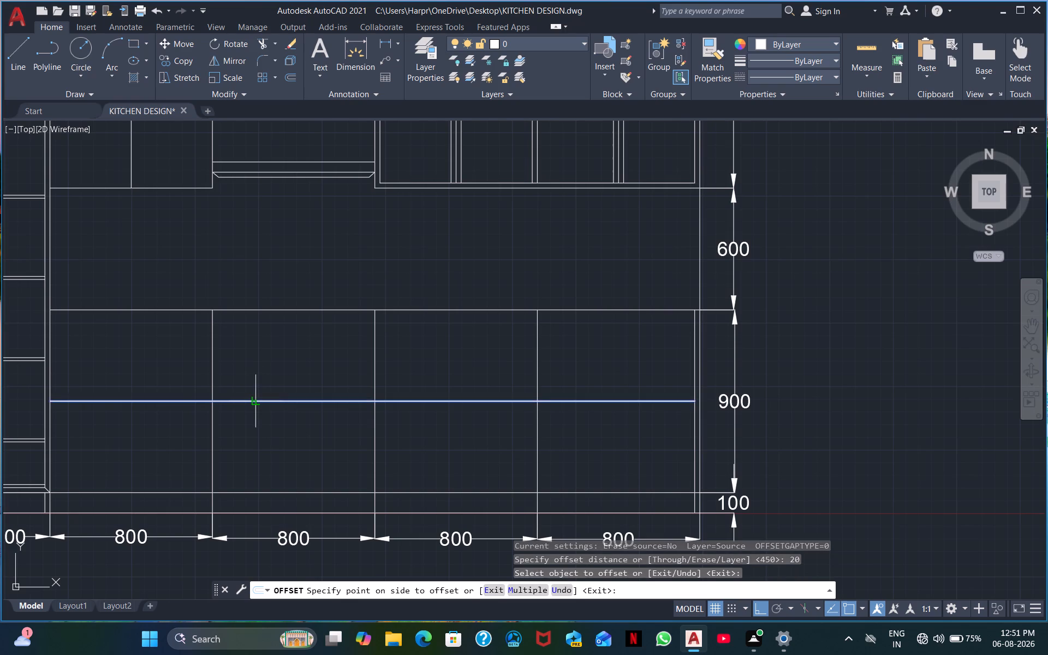
click(255, 396)
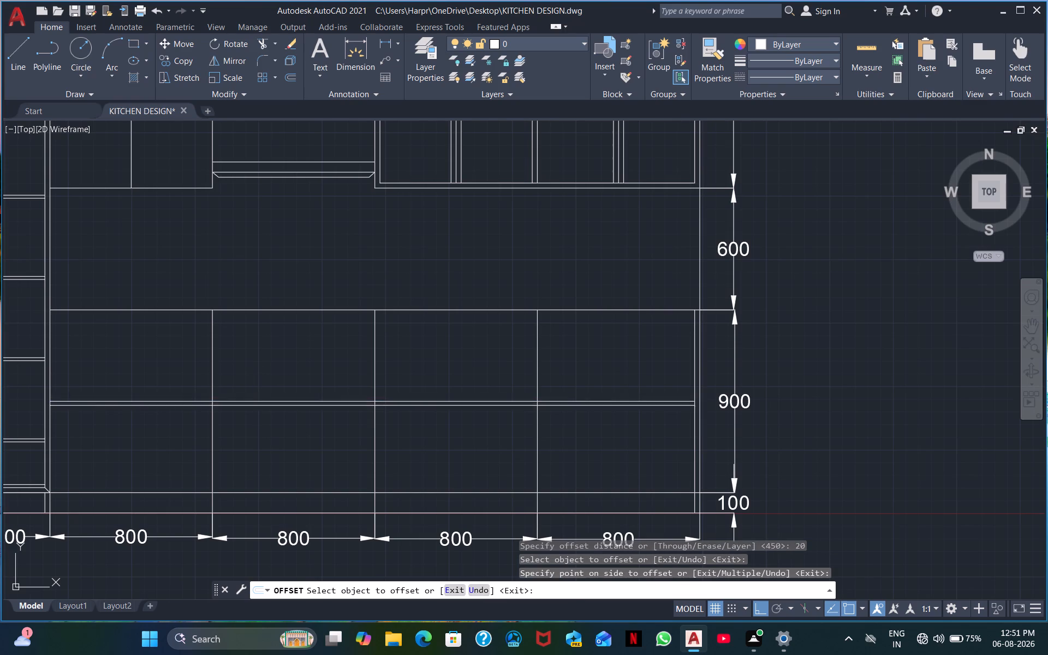
click(258, 406)
click(258, 416)
Trim all three mid-height lines out of the fourth base cabinet.
scroll(267, 441, down, 1)
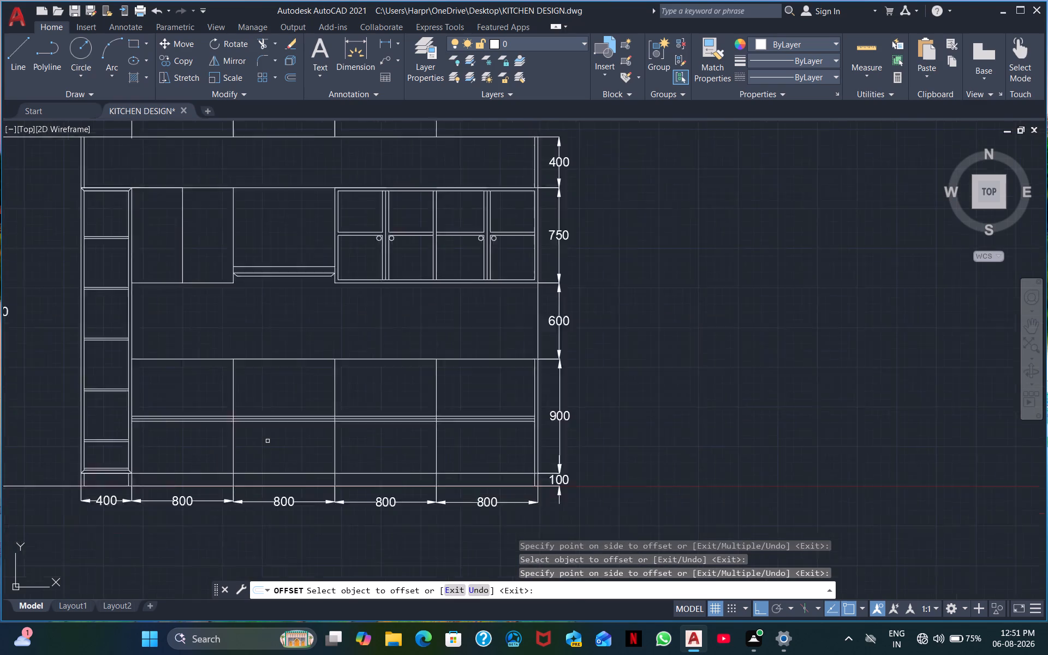
scroll(267, 441, down, 1)
scroll(267, 441, up, 1)
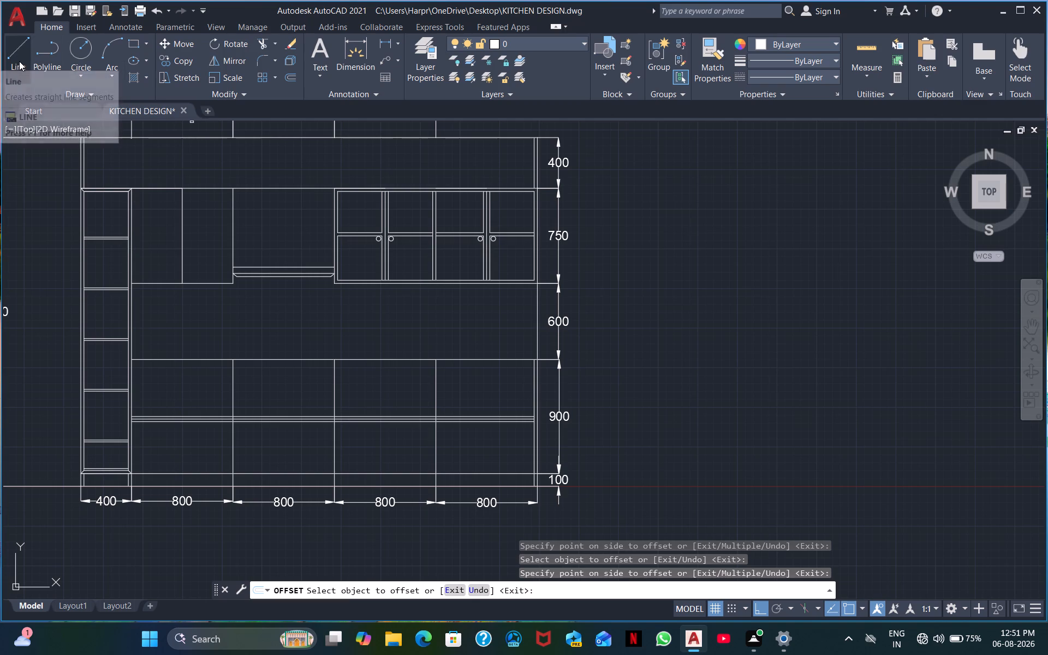
click(260, 42)
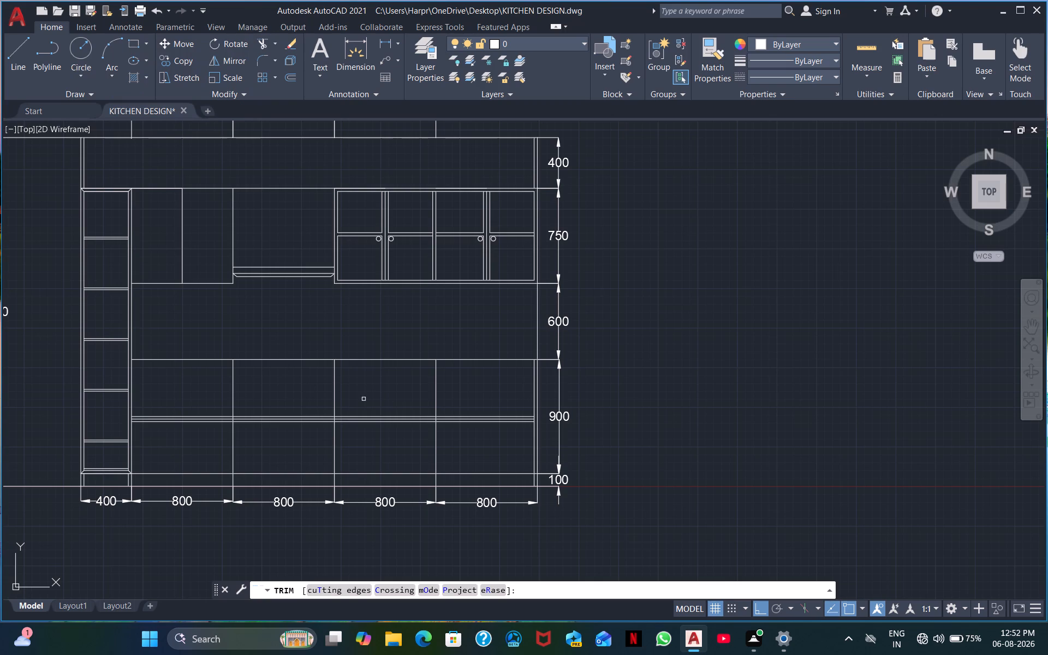
drag(469, 395, 463, 436)
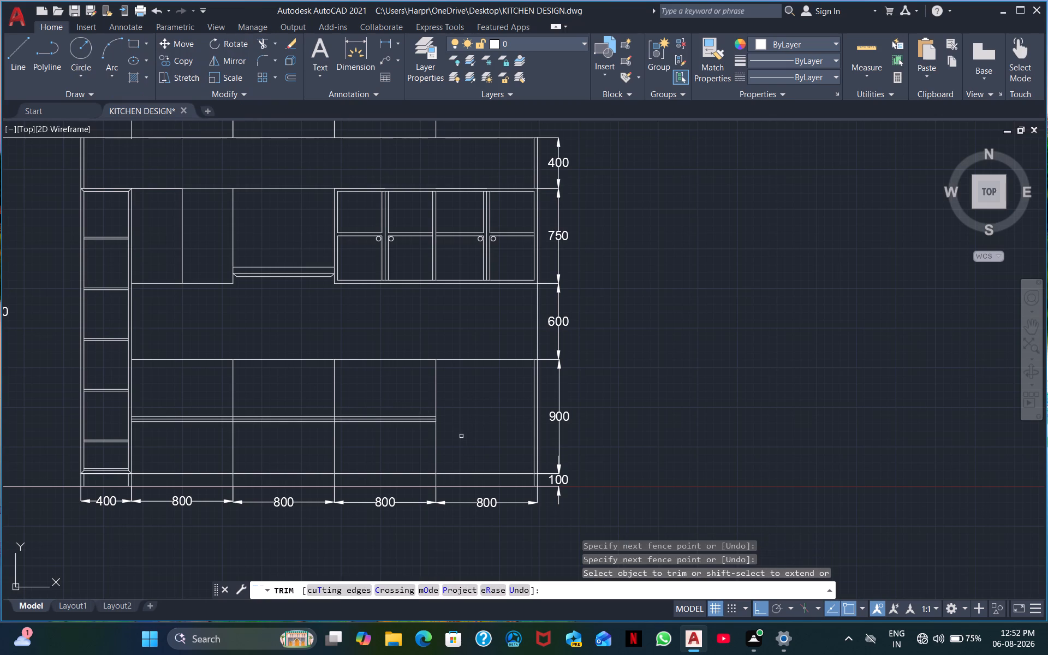
Trim the middle of the three mid-height lines out of the first, second and third base cabinets.
middle_drag(461, 436, 530, 437)
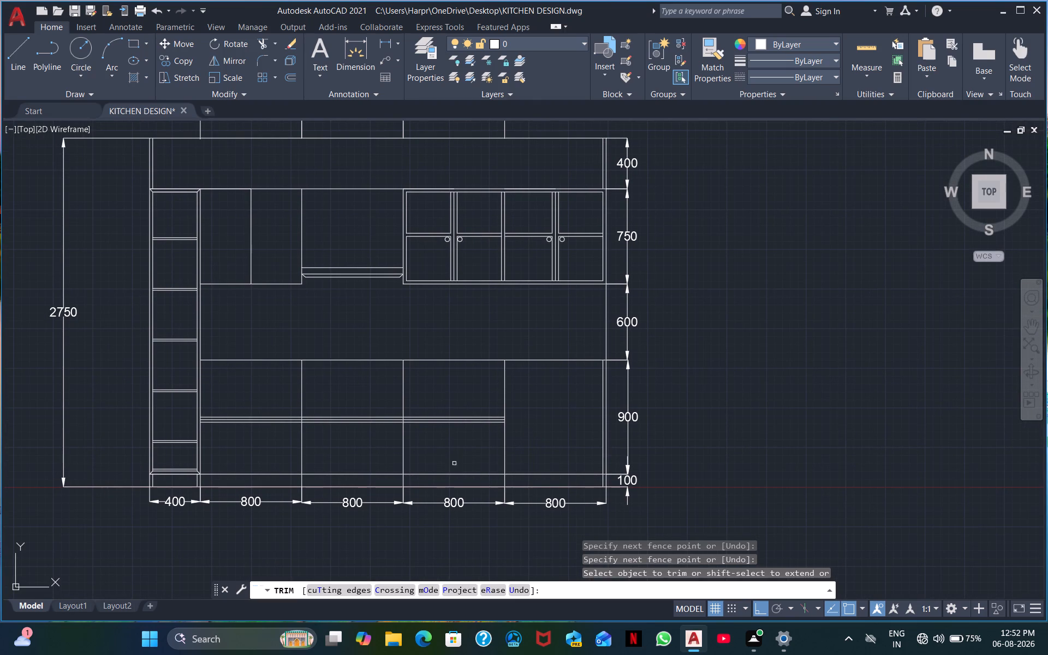
scroll(277, 510, up, 2)
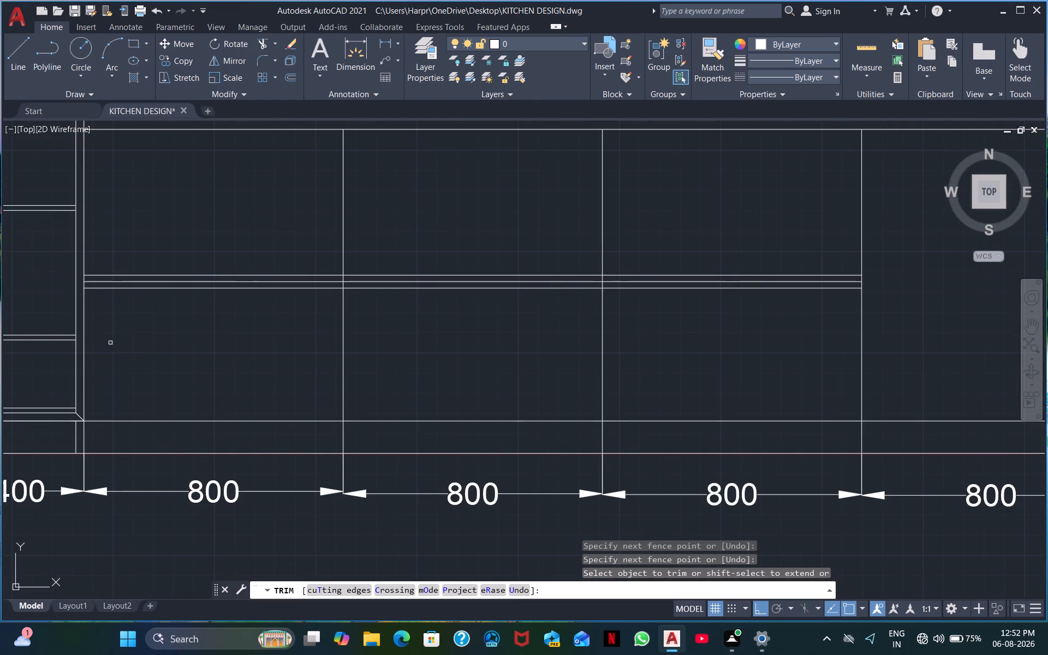
middle_drag(140, 359, 152, 414)
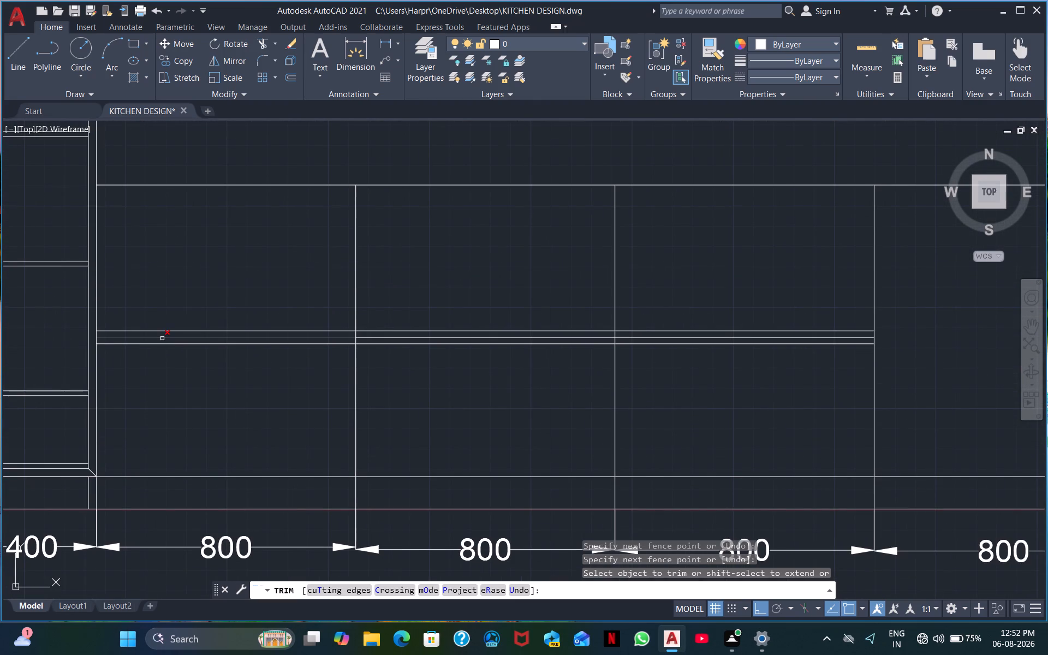
click(162, 337)
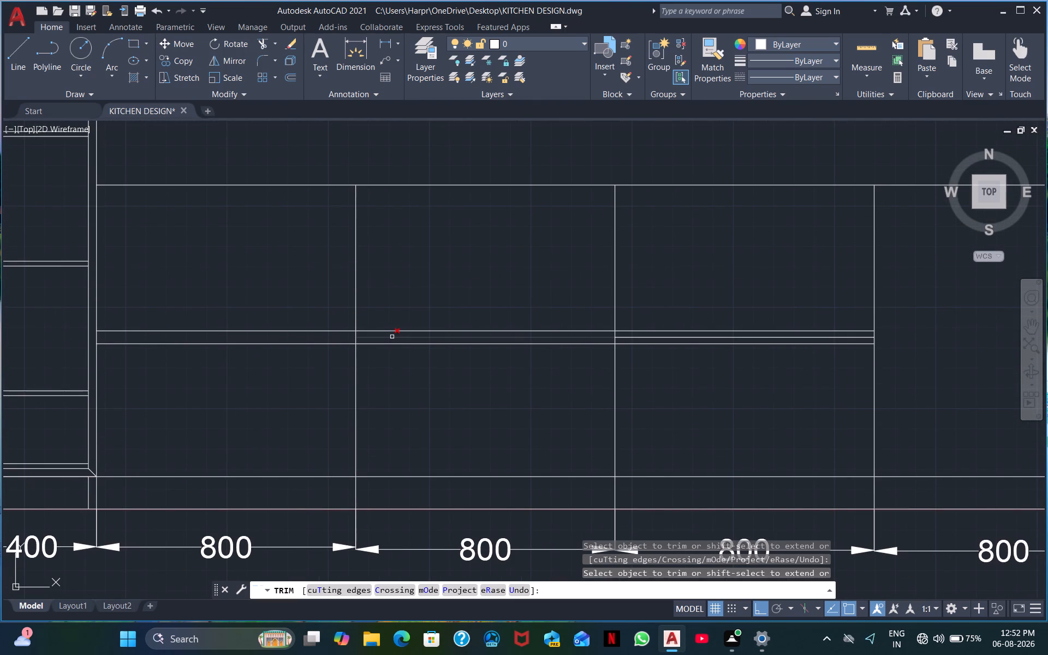
click(392, 337)
click(646, 337)
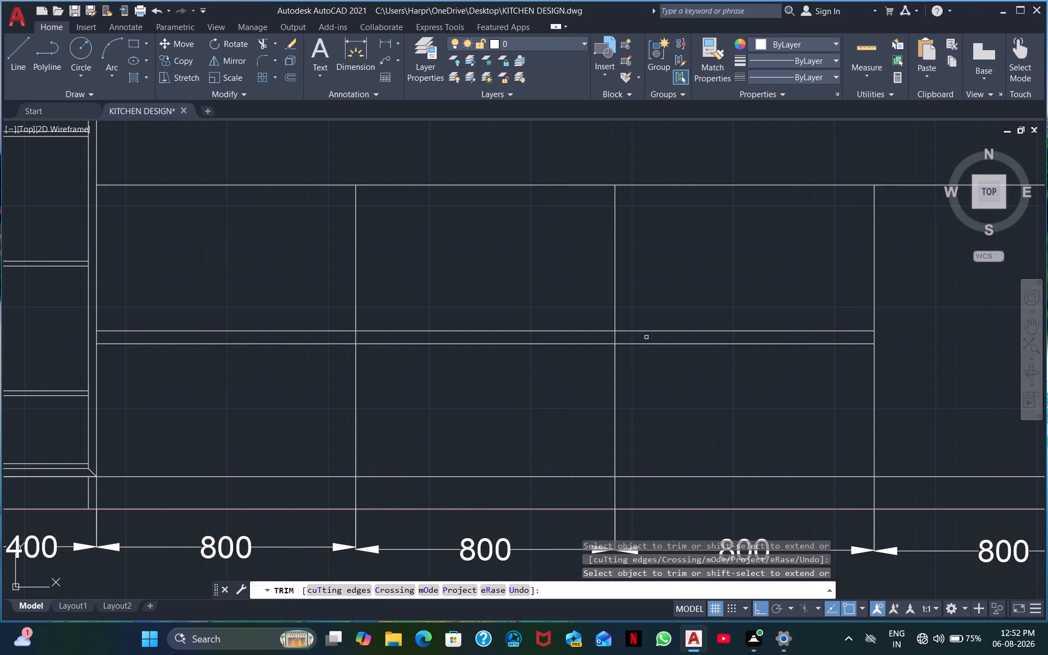
Offset the divider between the first and second base cabinets by 700 toward the tall shelf unit.
middle_drag(659, 431, 637, 440)
middle_click(635, 440)
scroll(631, 442, down, 2)
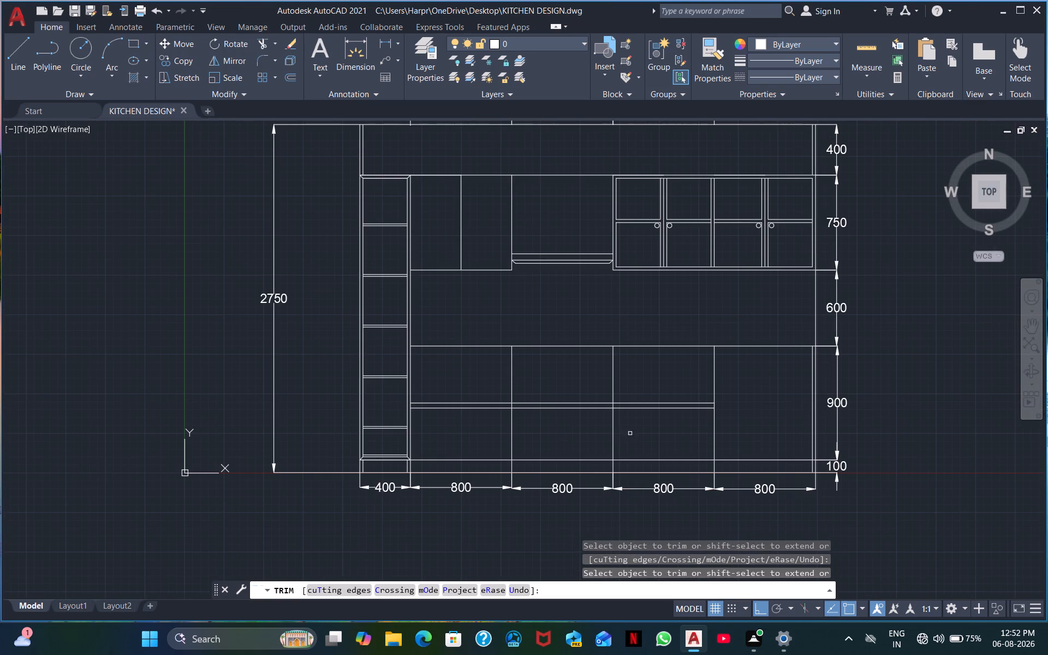
scroll(635, 431, down, 1)
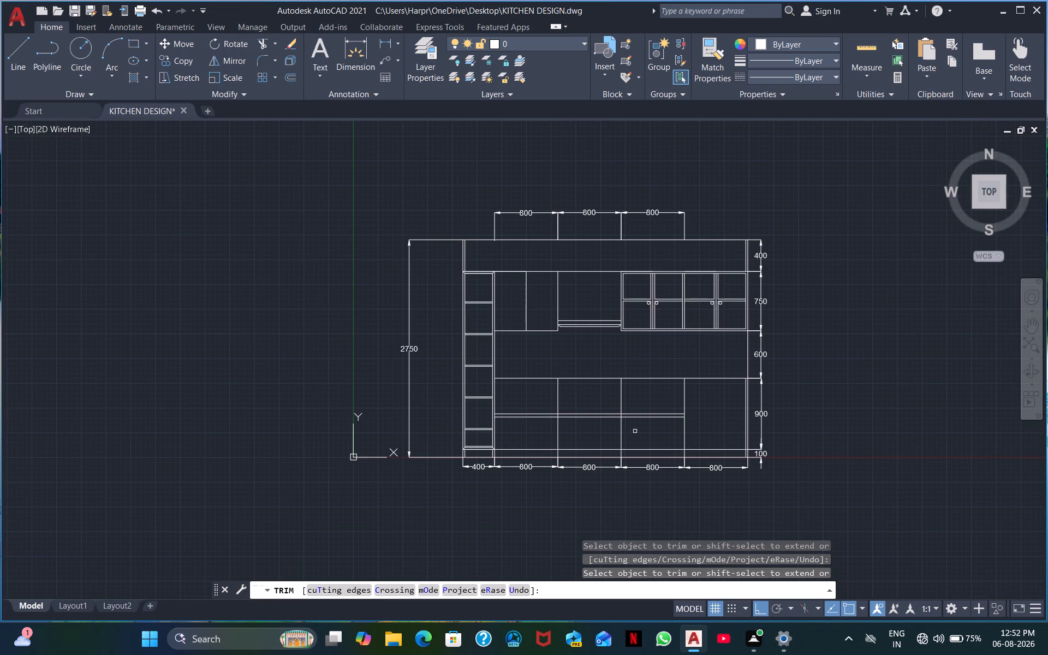
middle_drag(635, 431, 587, 442)
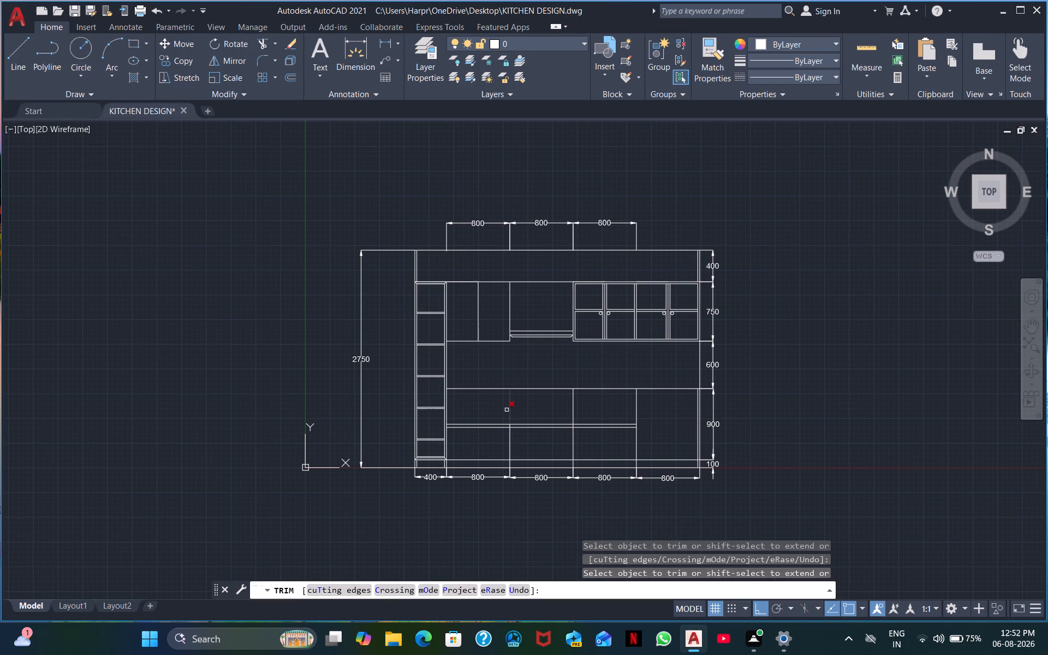
key(Escape)
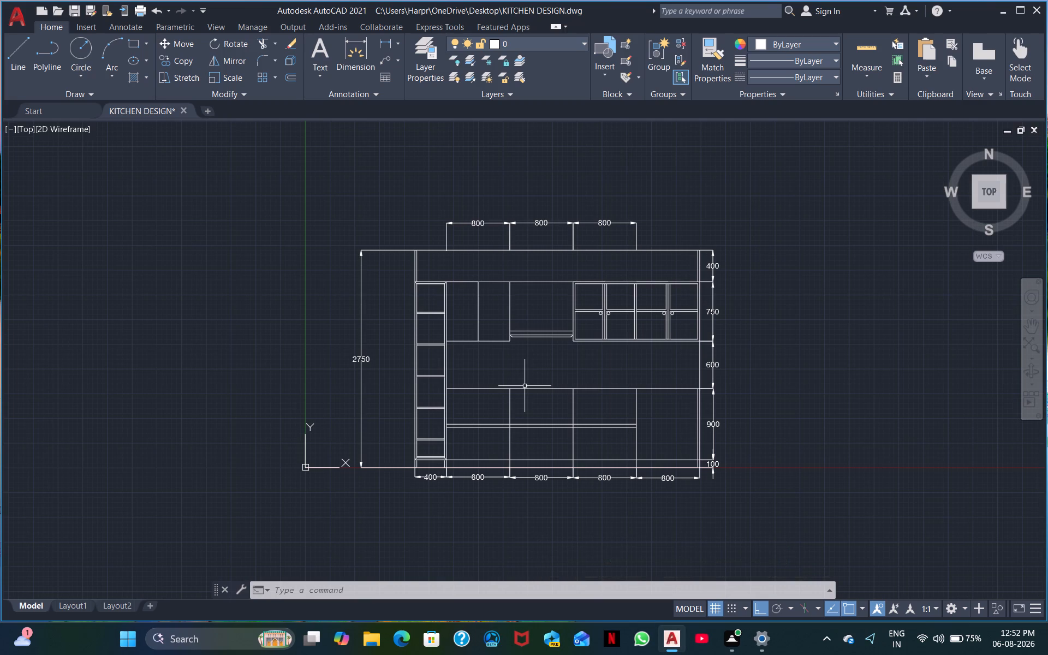
text(O)
key(space)
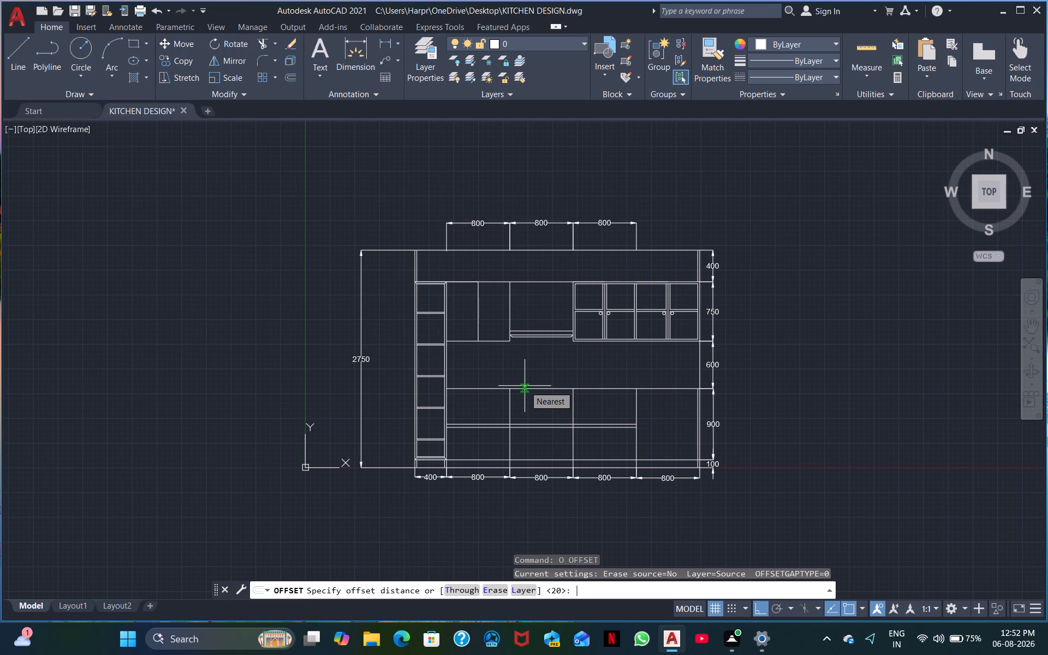
text(700)
key(Return)
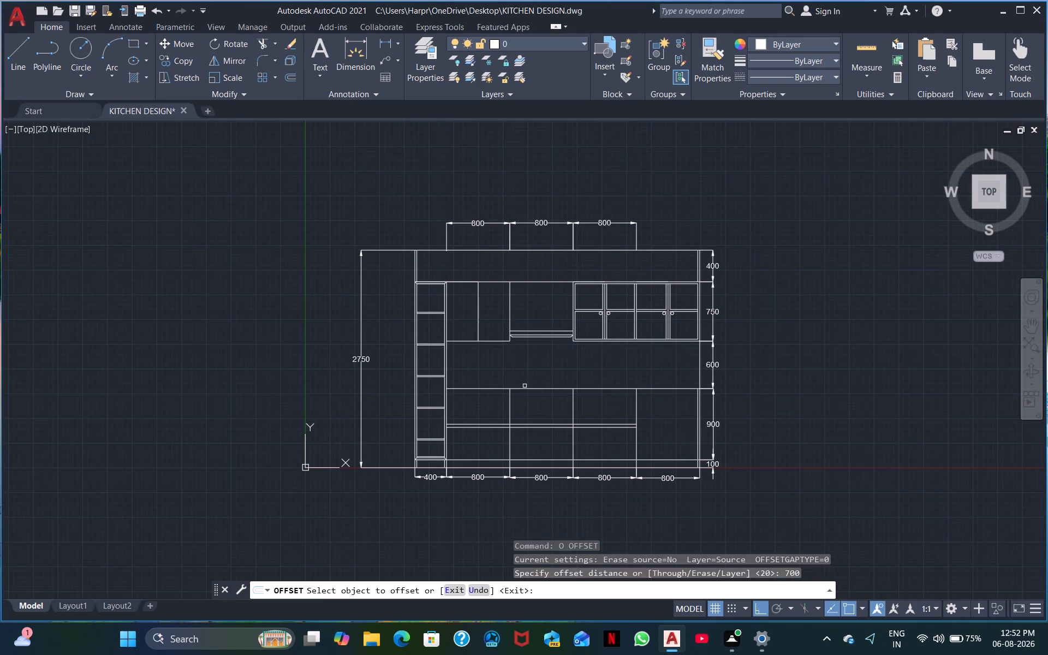
click(509, 409)
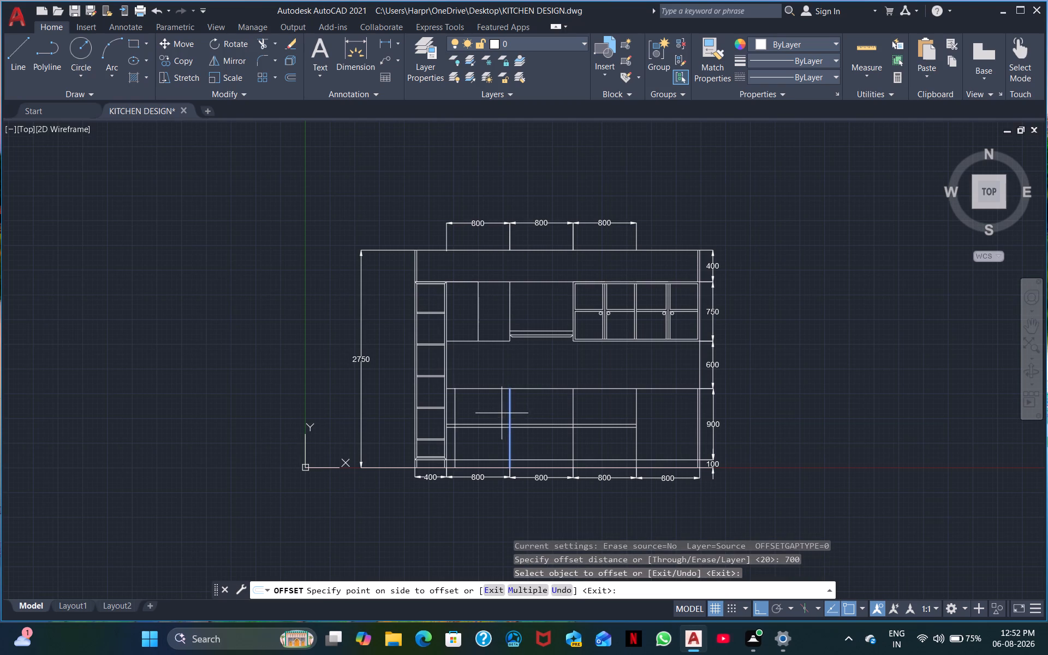
click(492, 416)
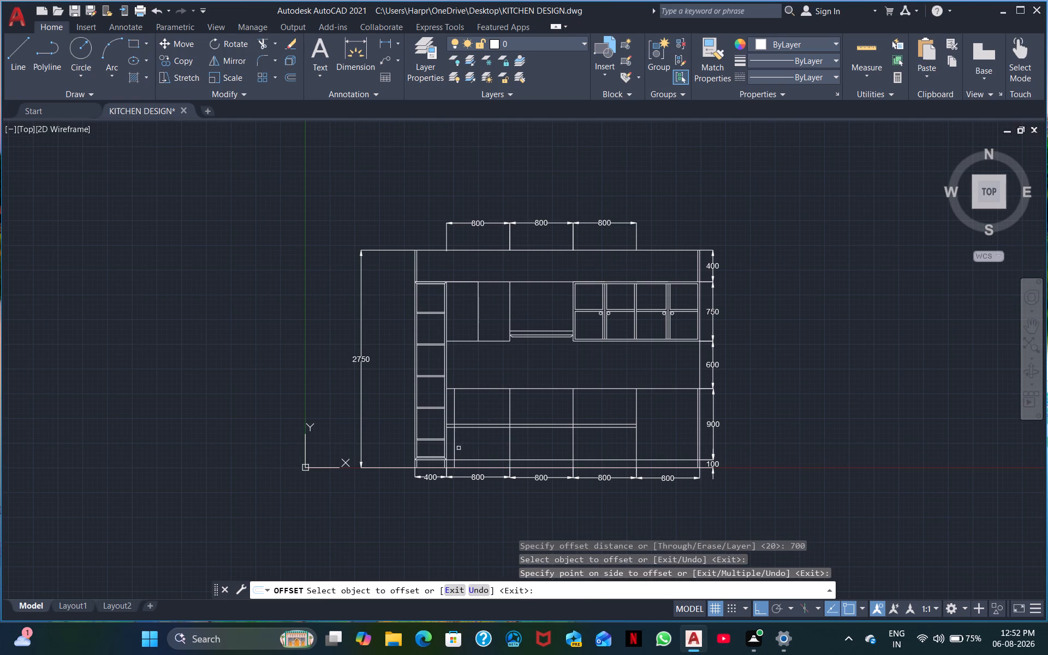
Trim both mid-height lines out of the narrow strip between the tall shelf unit and the new vertical line.
click(261, 39)
middle_drag(360, 559, 253, 419)
scroll(252, 419, up, 1)
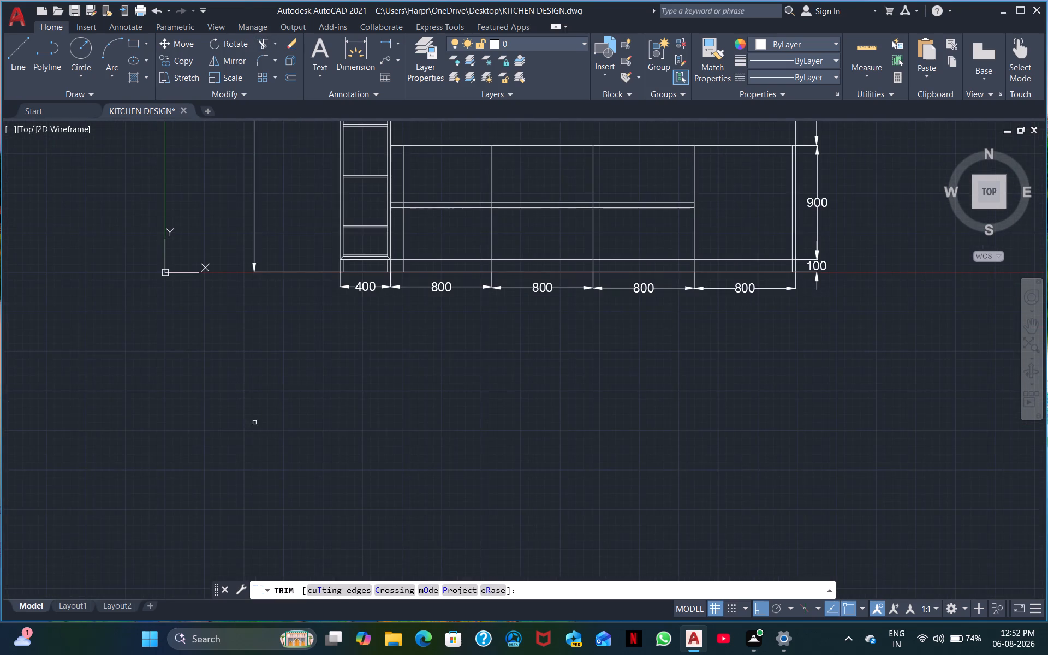
middle_drag(365, 391, 338, 475)
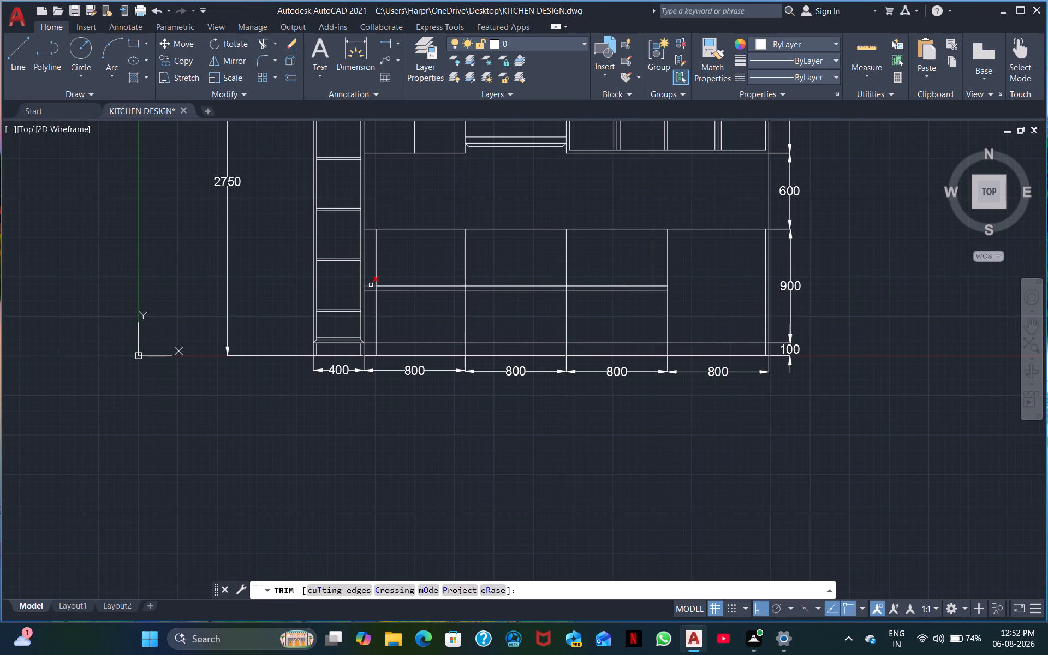
middle_drag(397, 309, 386, 352)
scroll(386, 352, up, 1)
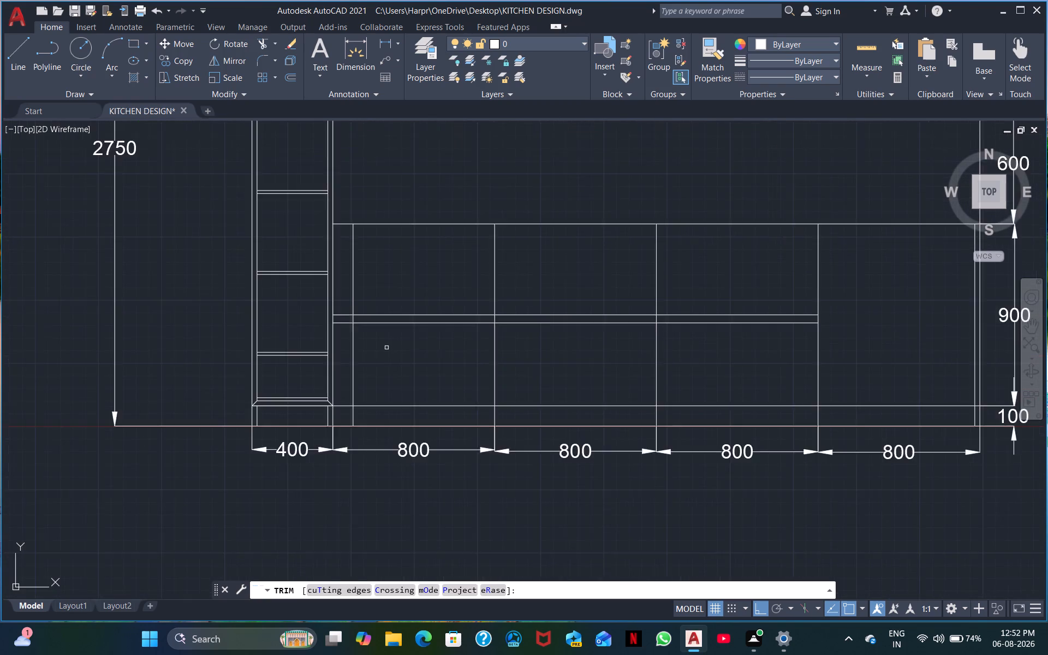
scroll(386, 348, up, 1)
middle_drag(385, 347, 371, 413)
scroll(371, 413, up, 1)
middle_drag(369, 413, 369, 433)
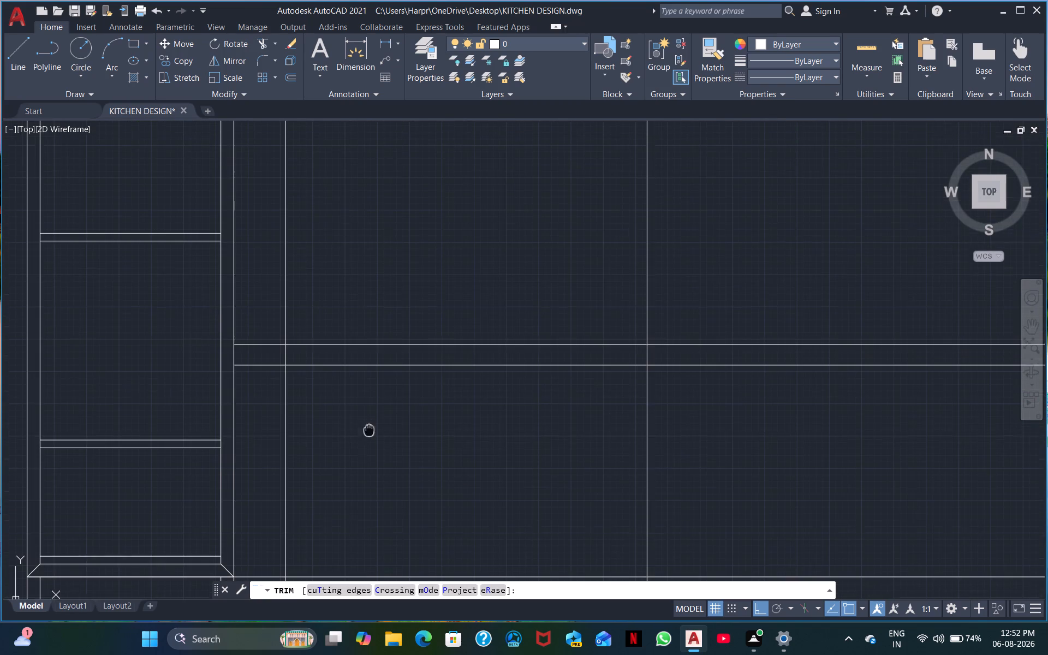
middle_drag(369, 433, 374, 450)
drag(257, 340, 254, 355)
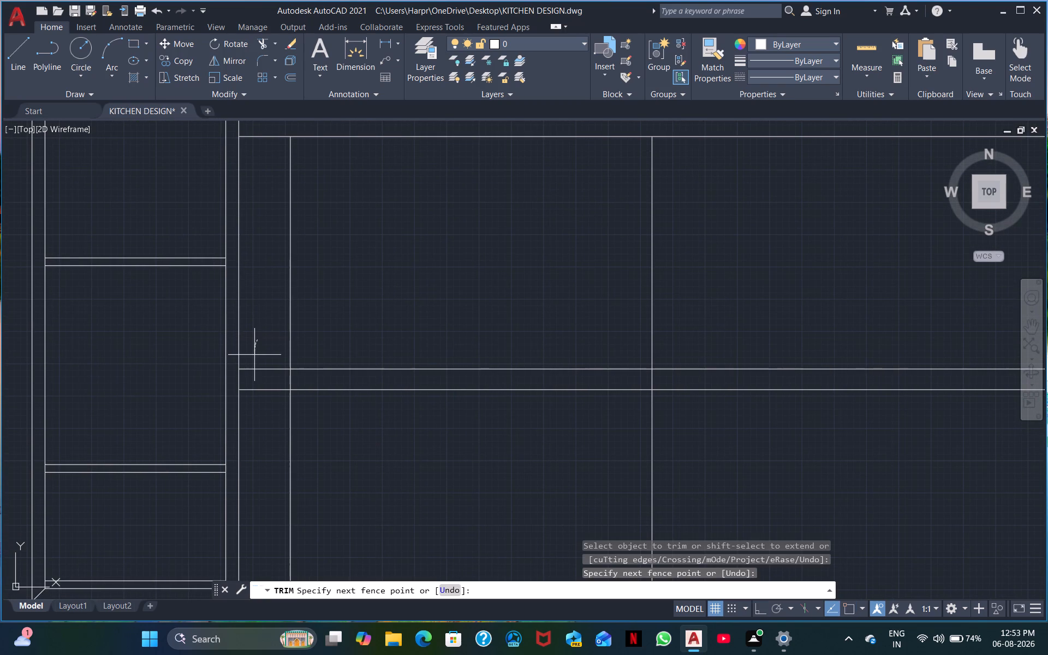
drag(254, 355, 255, 422)
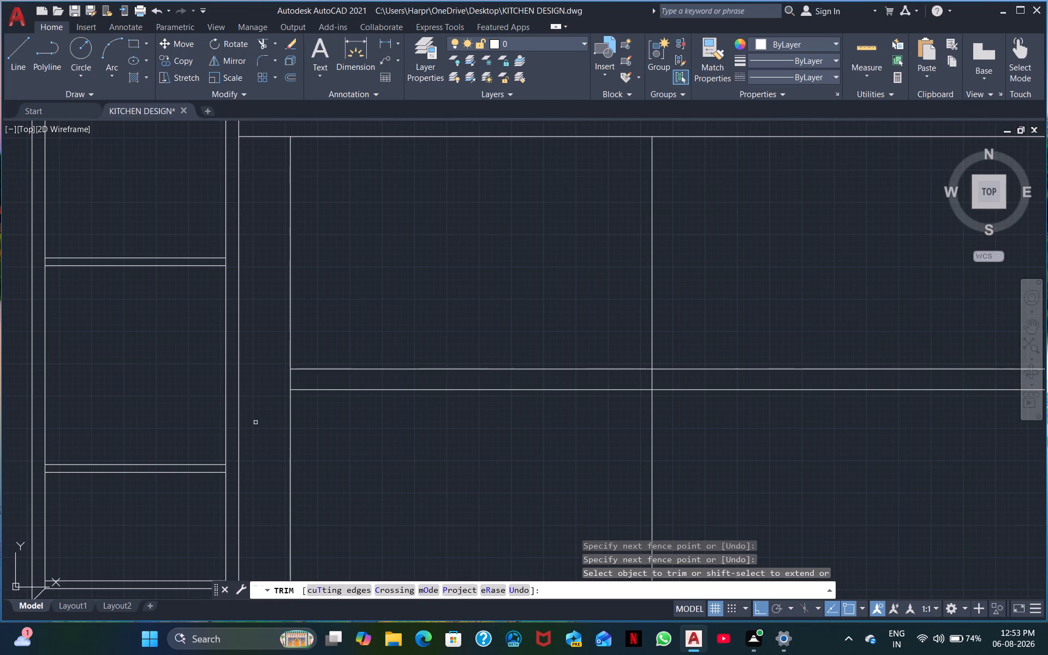
Trim the two inner base cabinet dividers between the pair of mid-height lines, at the first-second and second-third cabinet joints.
middle_drag(416, 455, 277, 454)
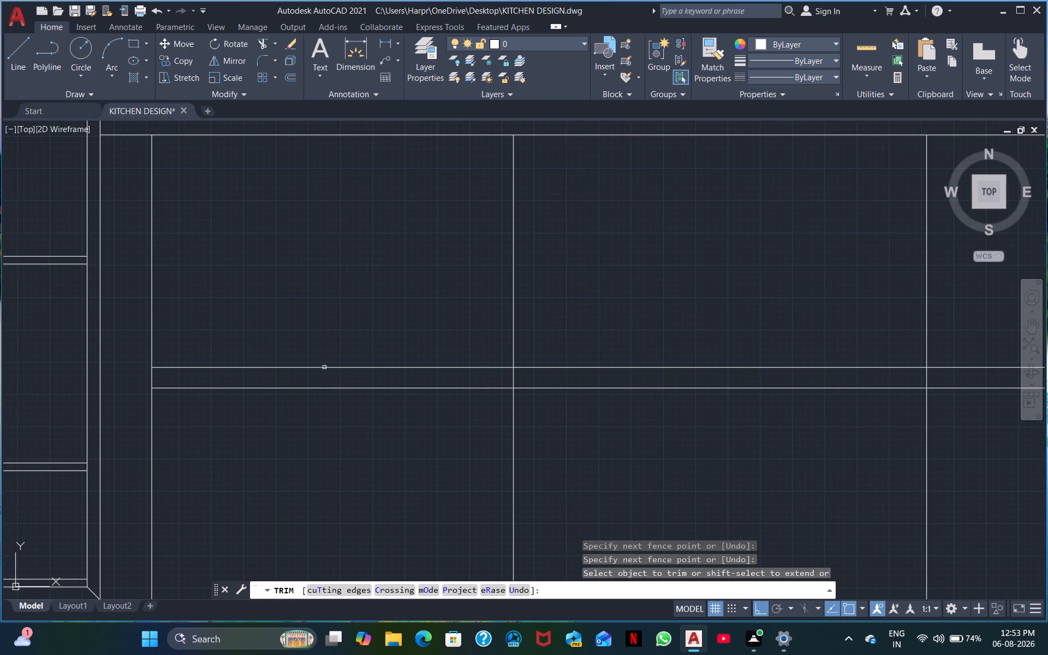
scroll(575, 390, down, 2)
middle_drag(610, 419, 506, 433)
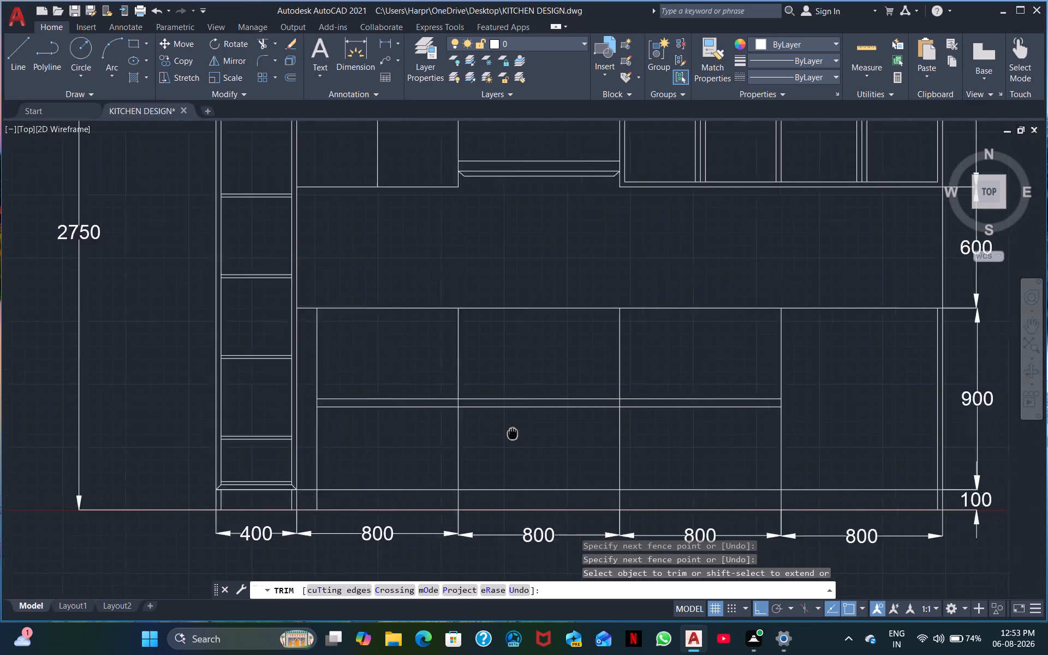
middle_drag(506, 433, 412, 414)
middle_drag(432, 425, 404, 462)
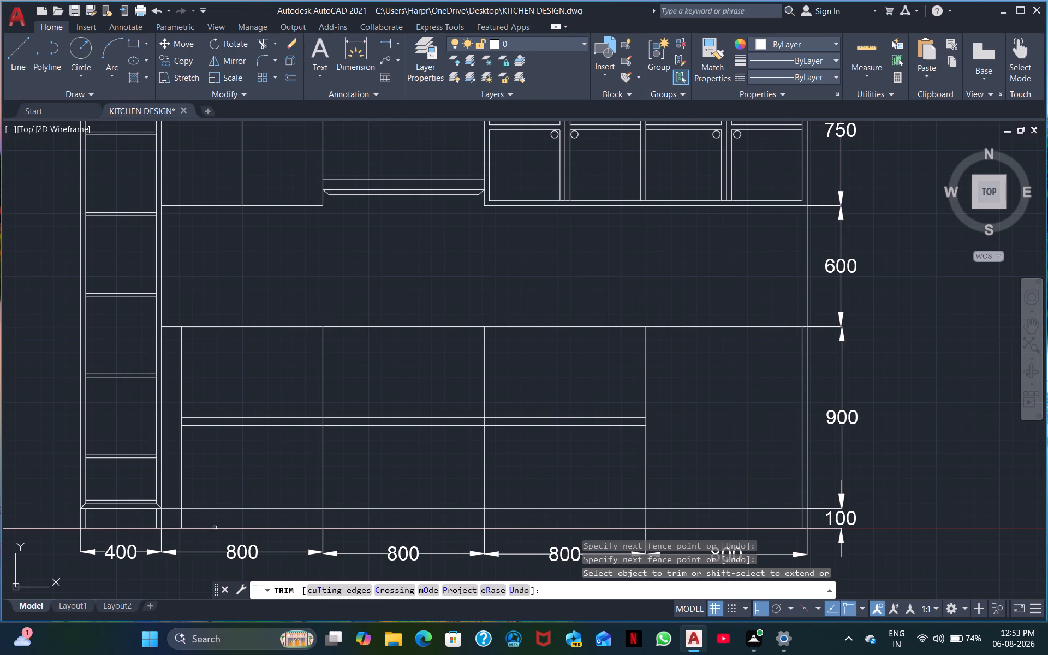
click(321, 421)
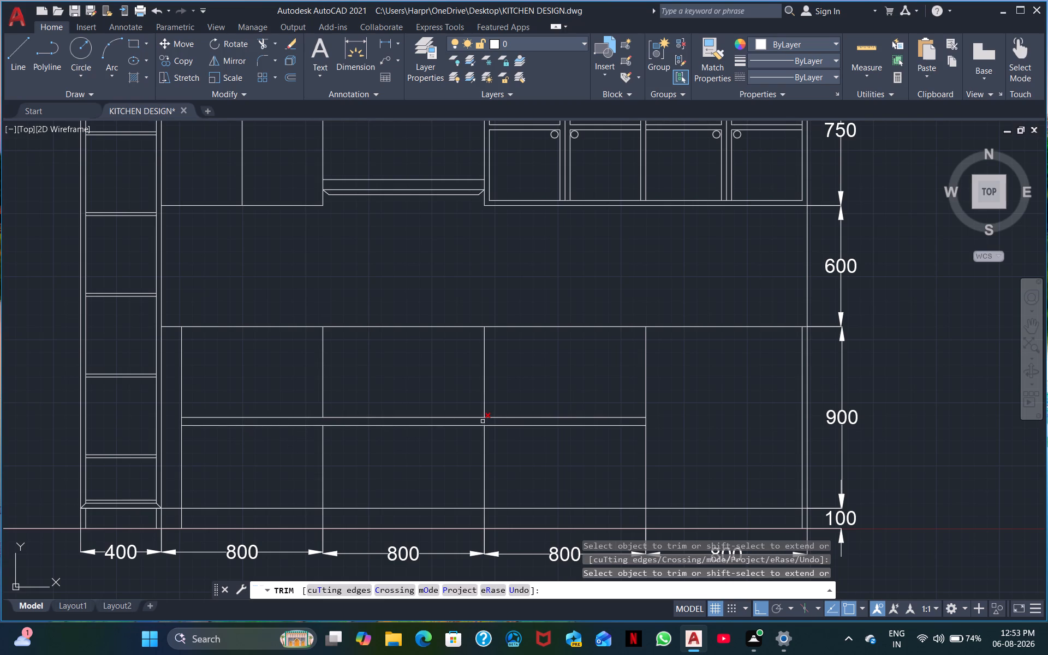
click(483, 421)
Draw a horizontal line across the second base cabinet's upper section, joining the midpoints of its two side dividers.
middle_drag(340, 516, 340, 523)
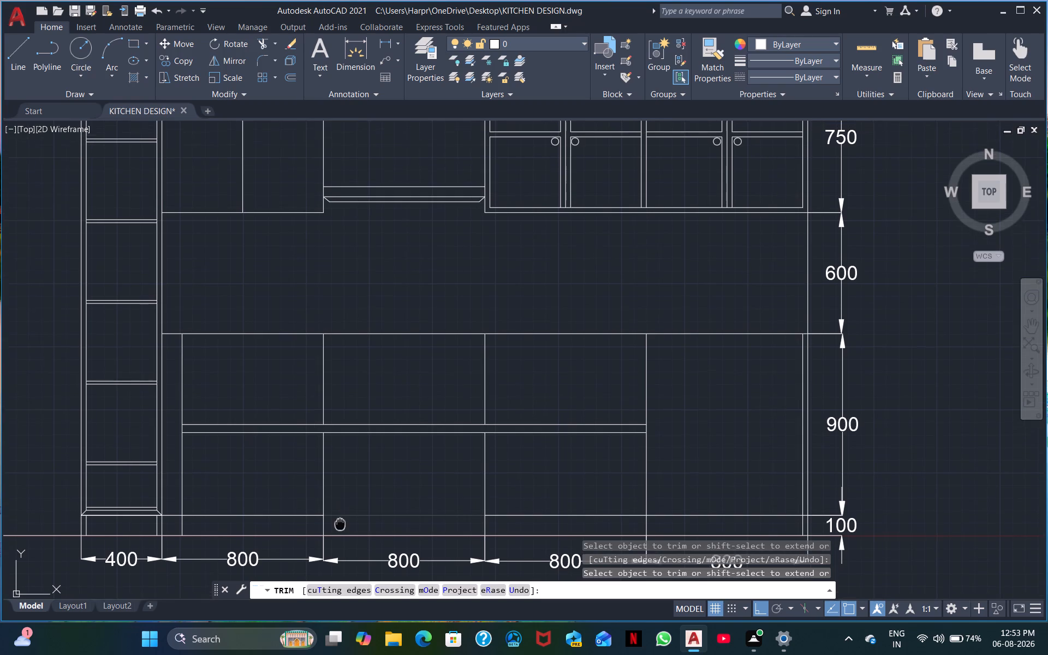
middle_drag(340, 523, 339, 537)
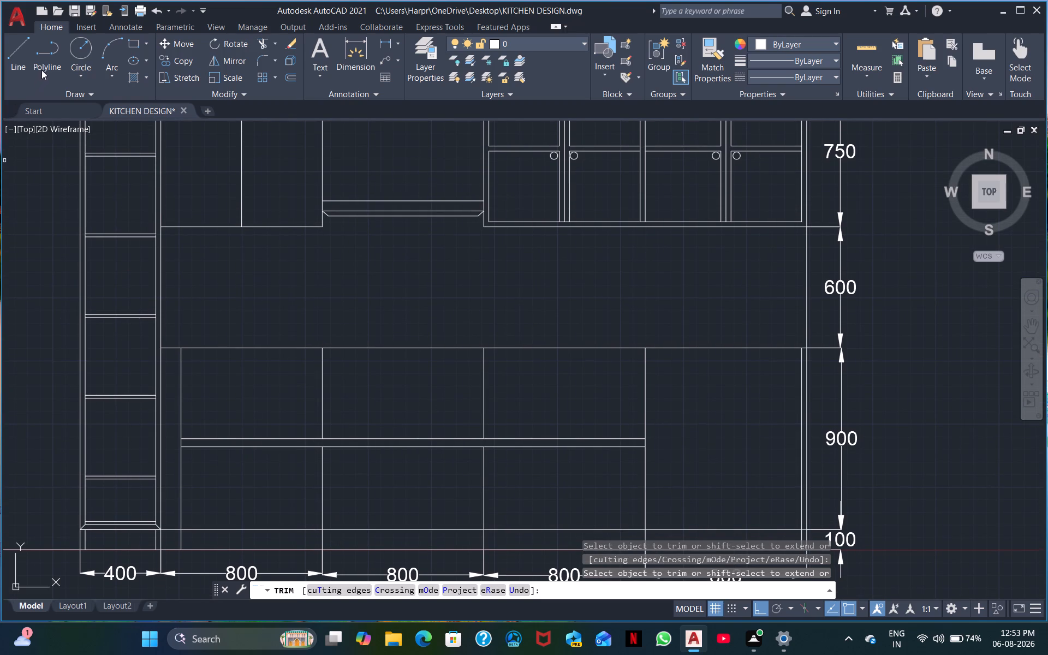
click(13, 56)
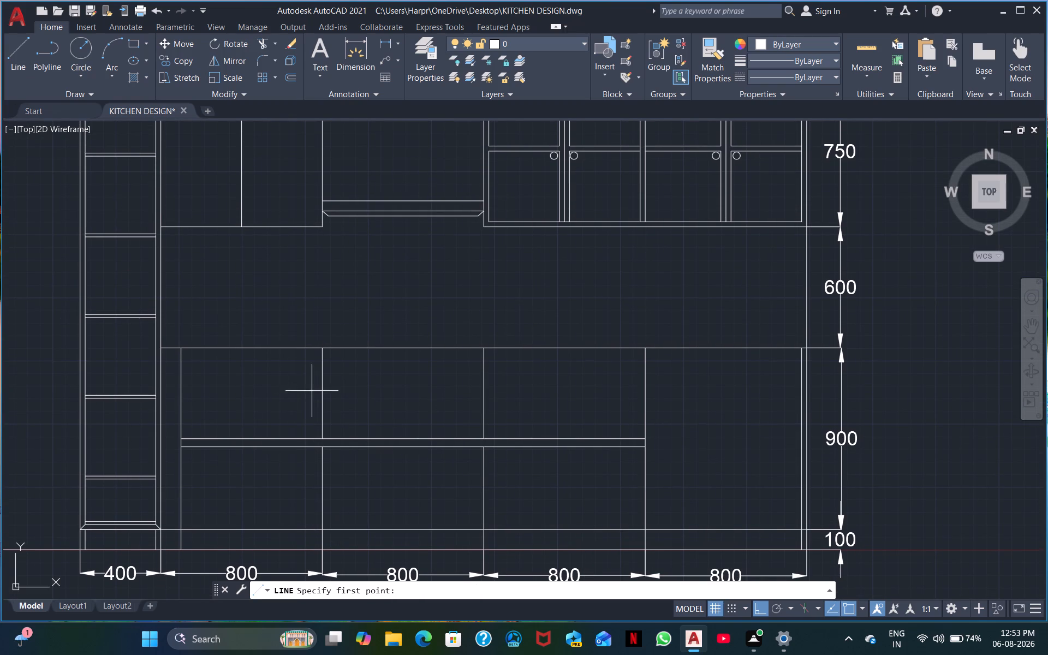
click(320, 390)
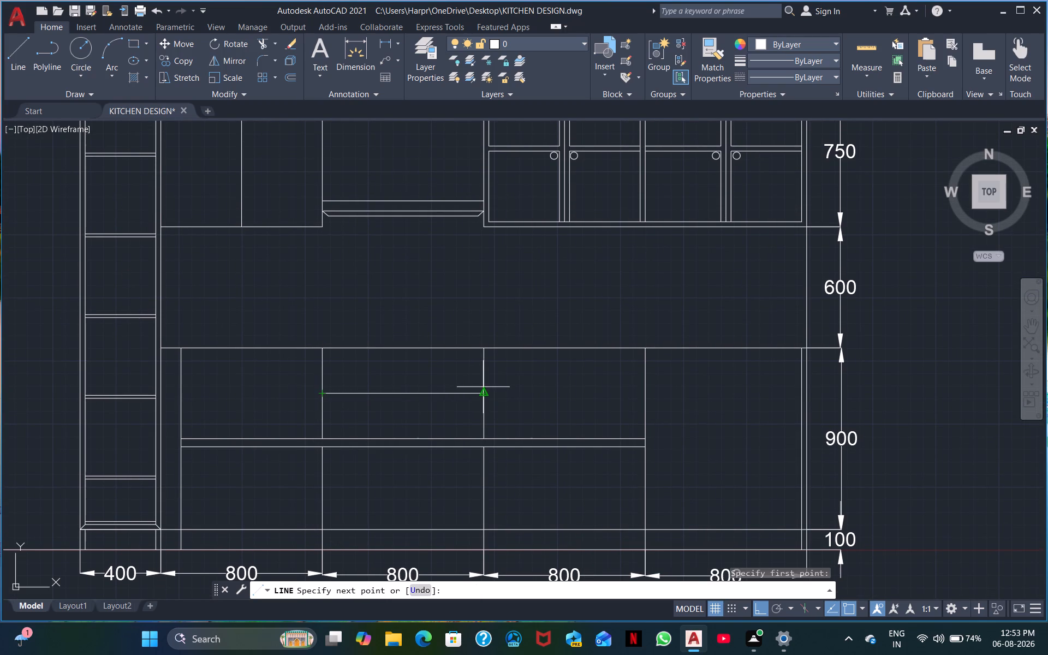
click(483, 393)
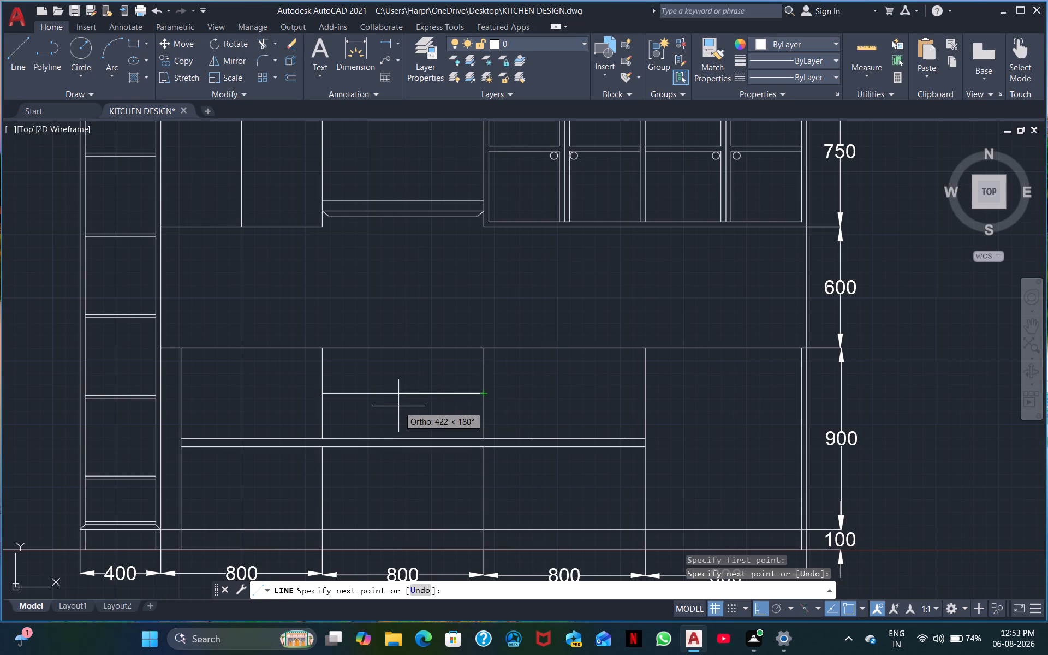
key(Escape)
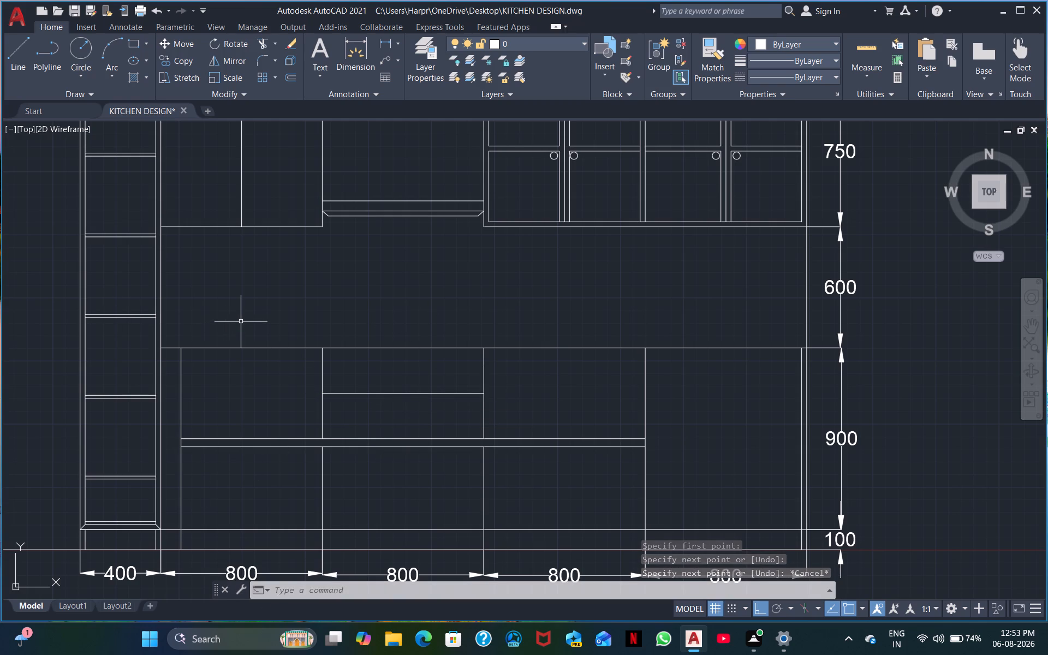
Offset the base cabinets' top line upward by 20, and offset the resulting line up by another 20.
text(O)
key(space)
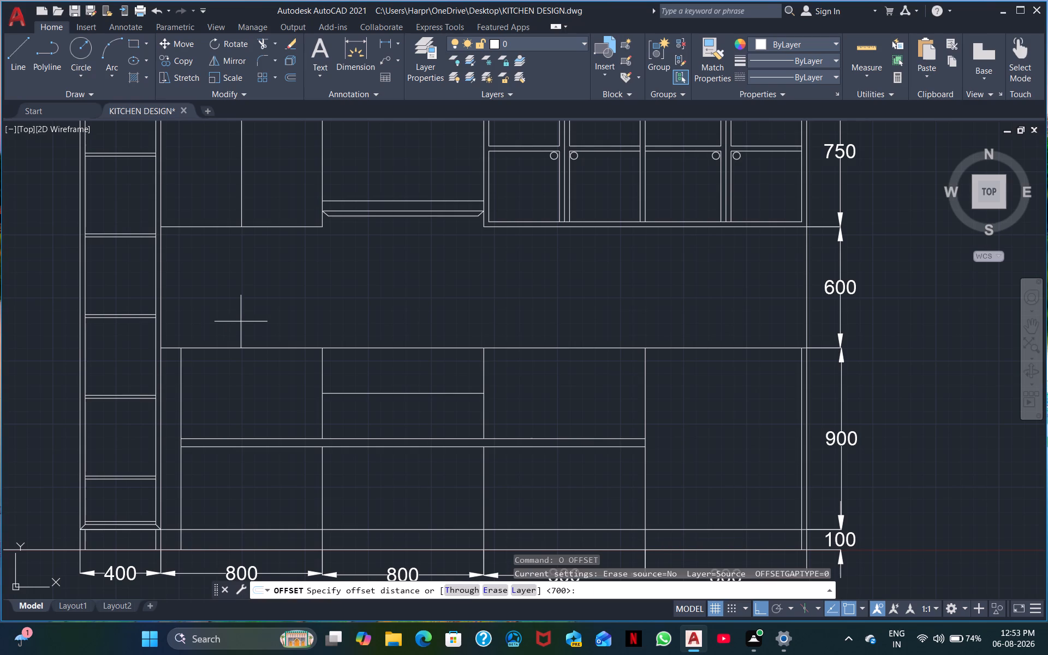
text(15)
key(BackSpace)
key(BackSpace)
key(2)
key(0)
key(Return)
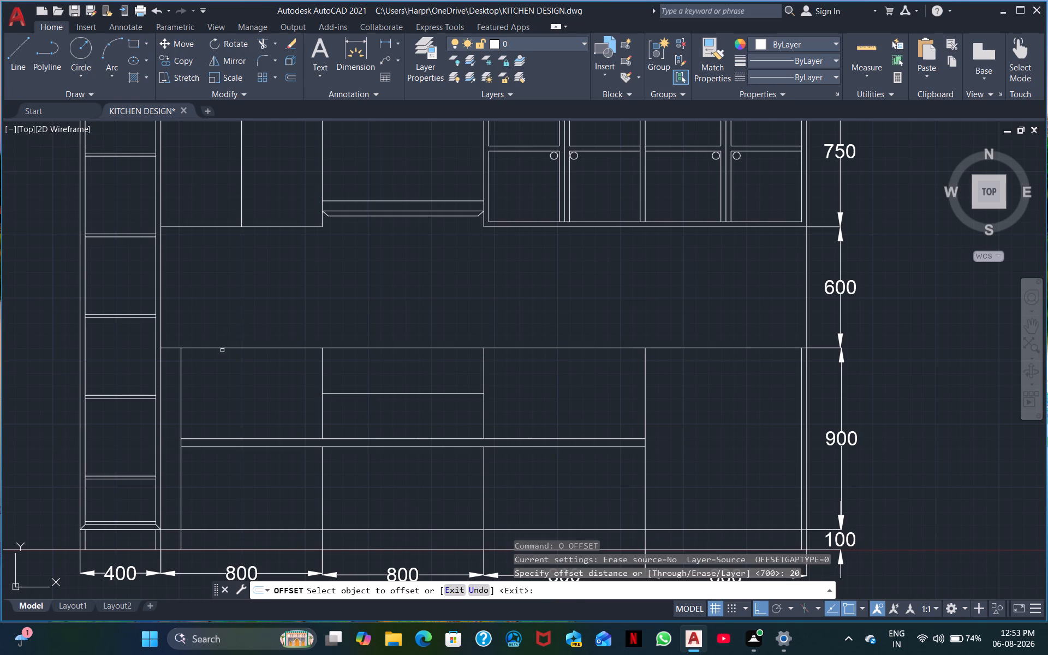
click(222, 349)
click(225, 336)
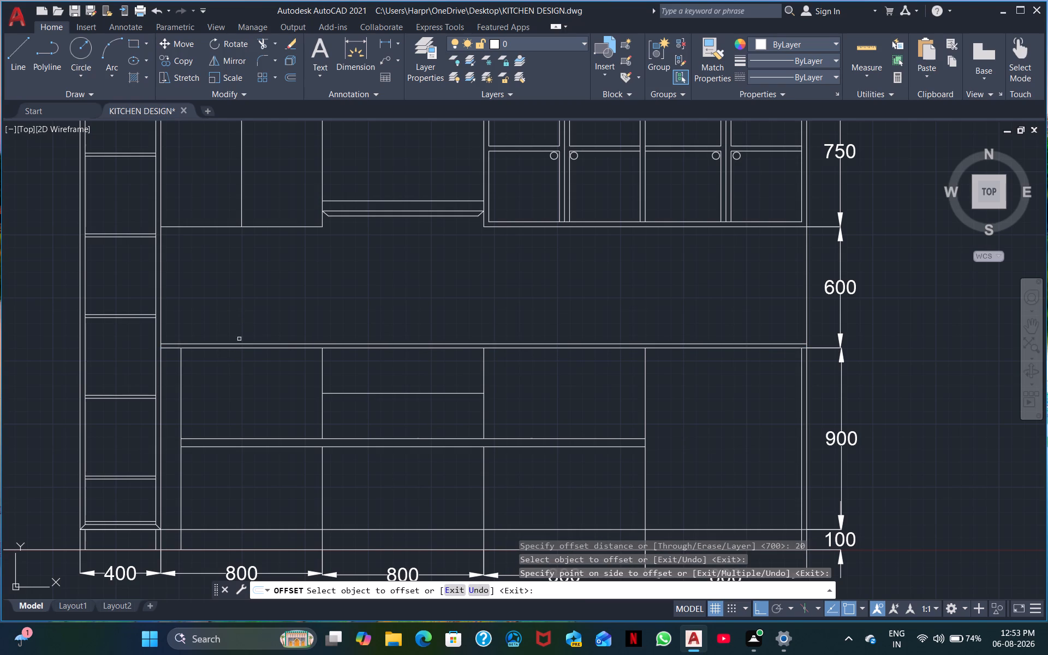
click(280, 343)
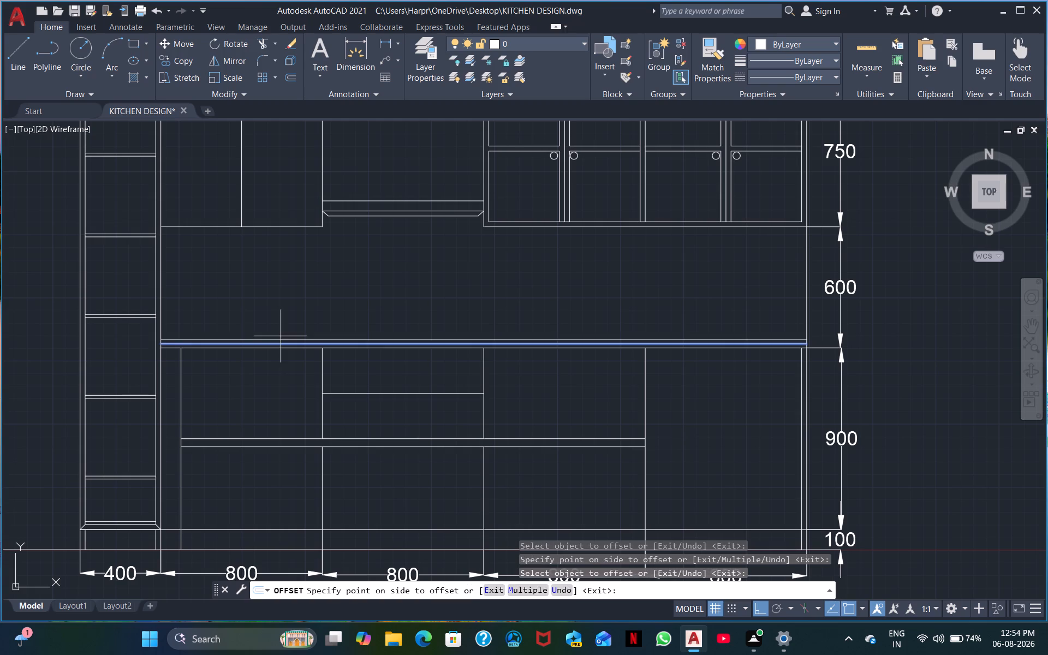
click(281, 336)
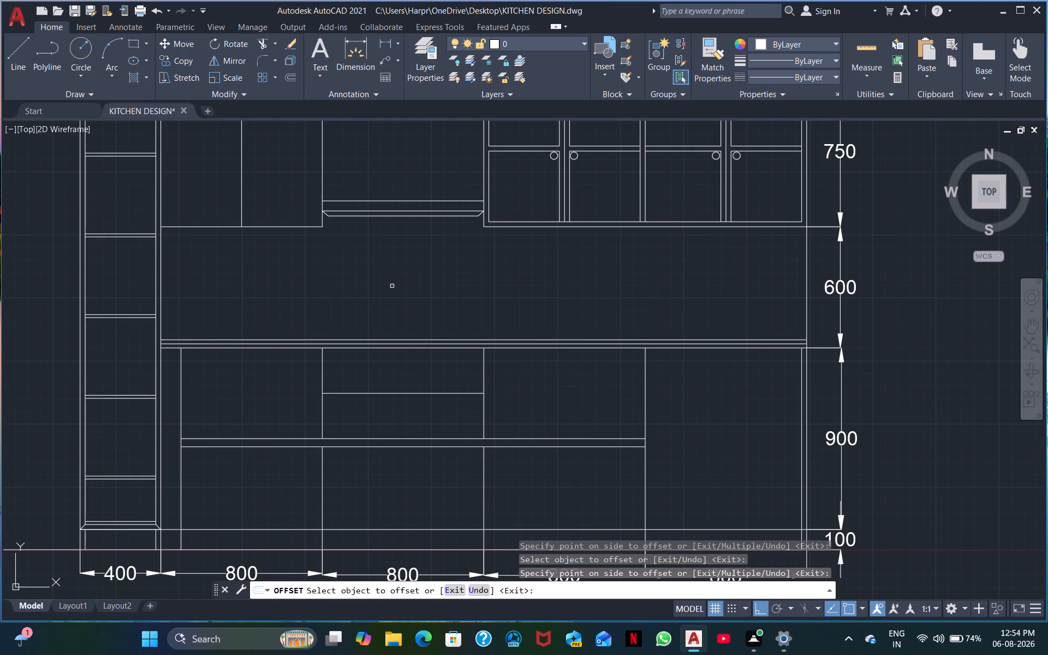
middle_drag(650, 436, 209, 481)
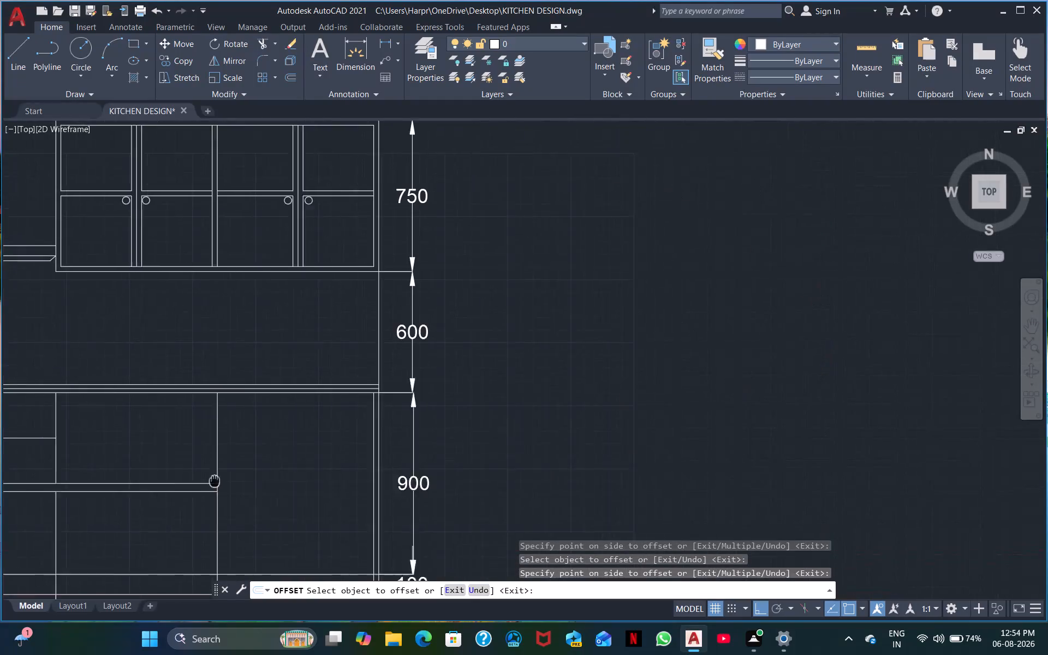
middle_drag(209, 481, 175, 478)
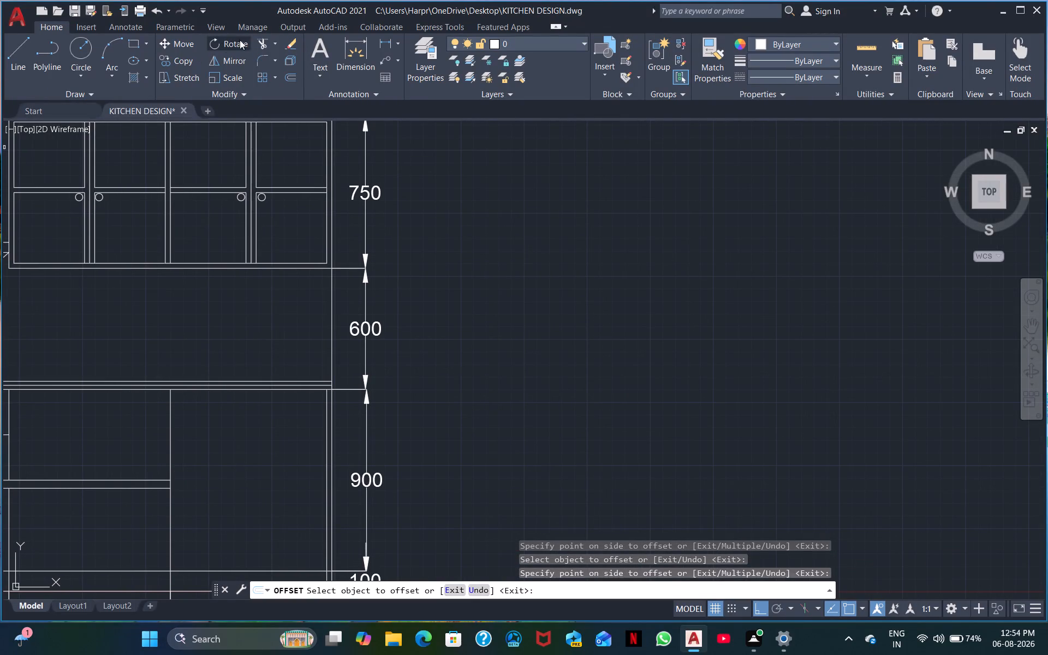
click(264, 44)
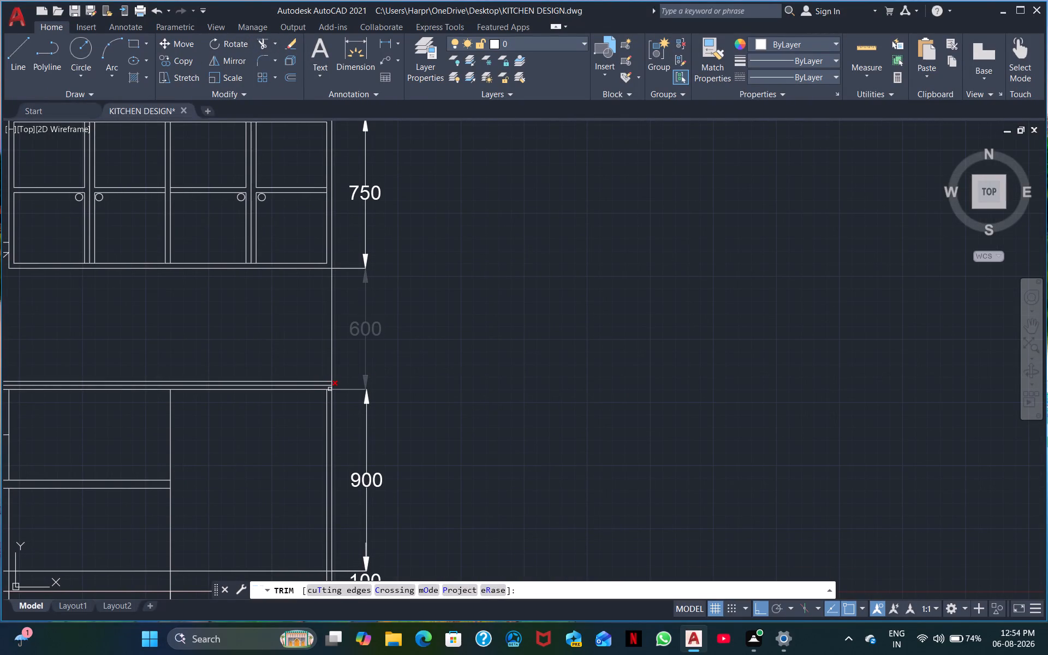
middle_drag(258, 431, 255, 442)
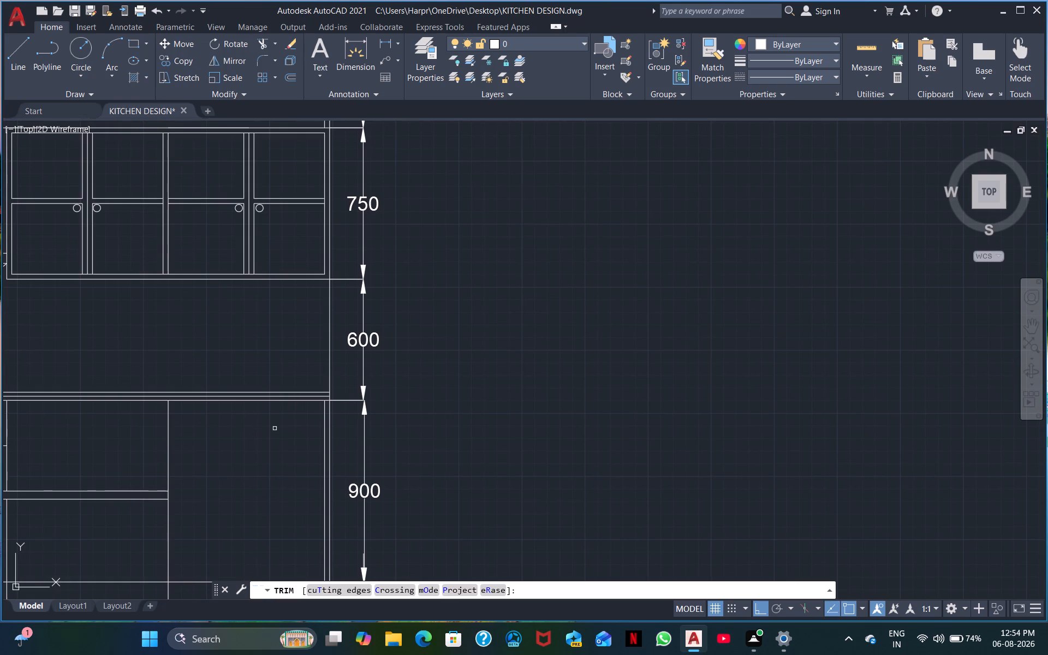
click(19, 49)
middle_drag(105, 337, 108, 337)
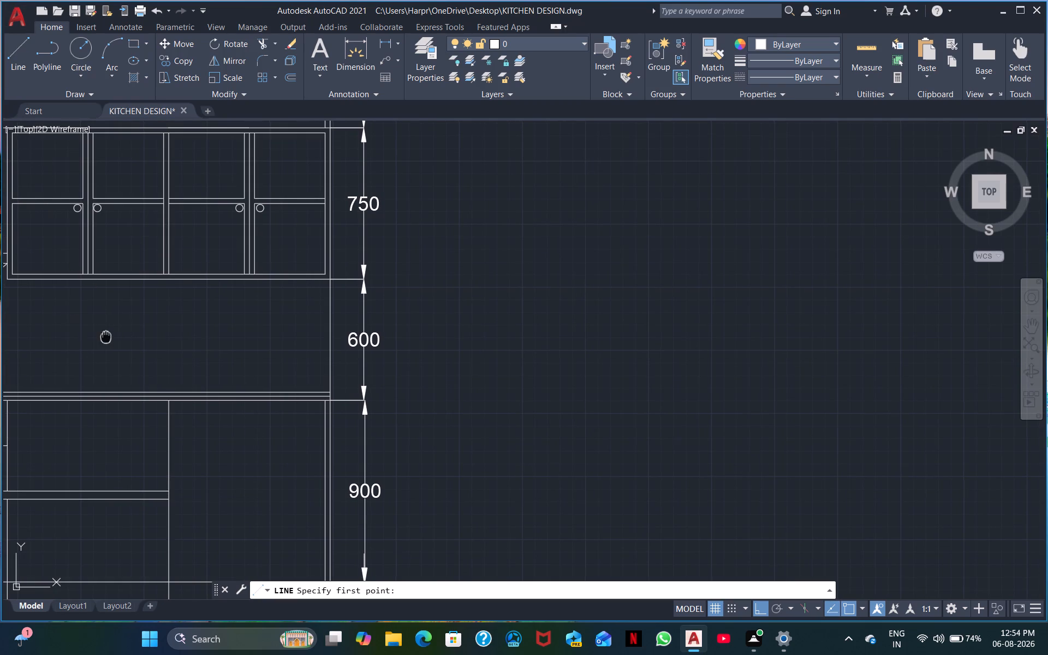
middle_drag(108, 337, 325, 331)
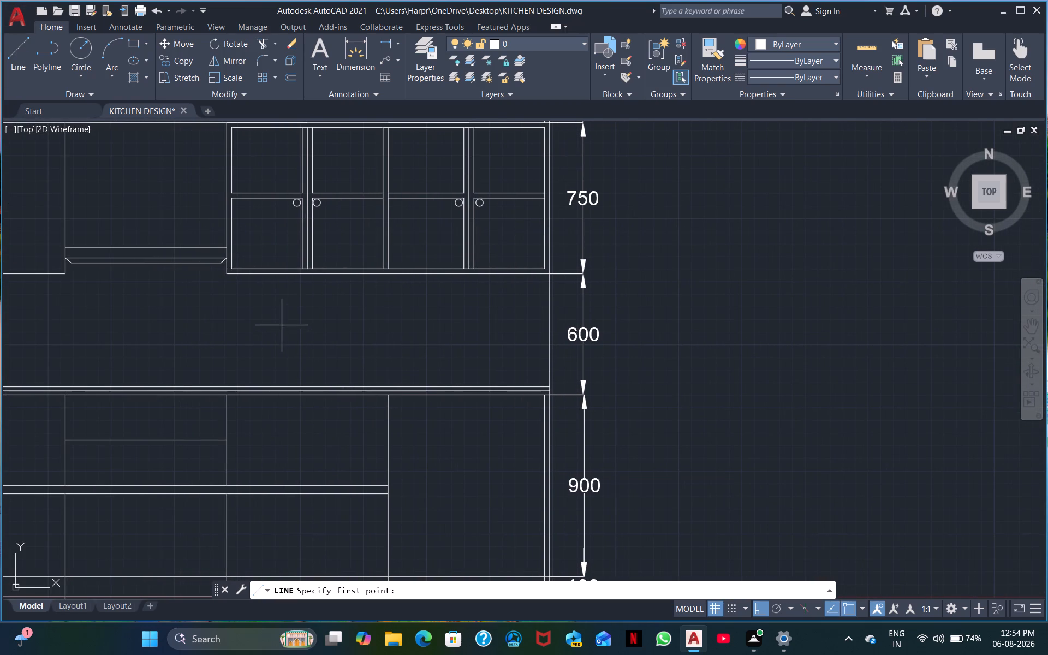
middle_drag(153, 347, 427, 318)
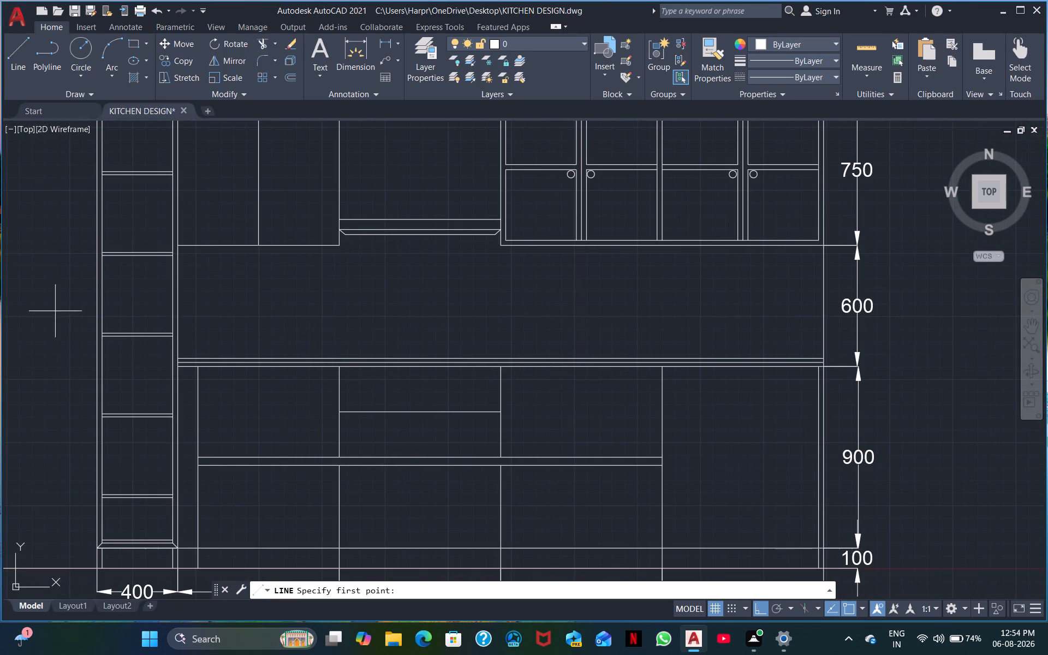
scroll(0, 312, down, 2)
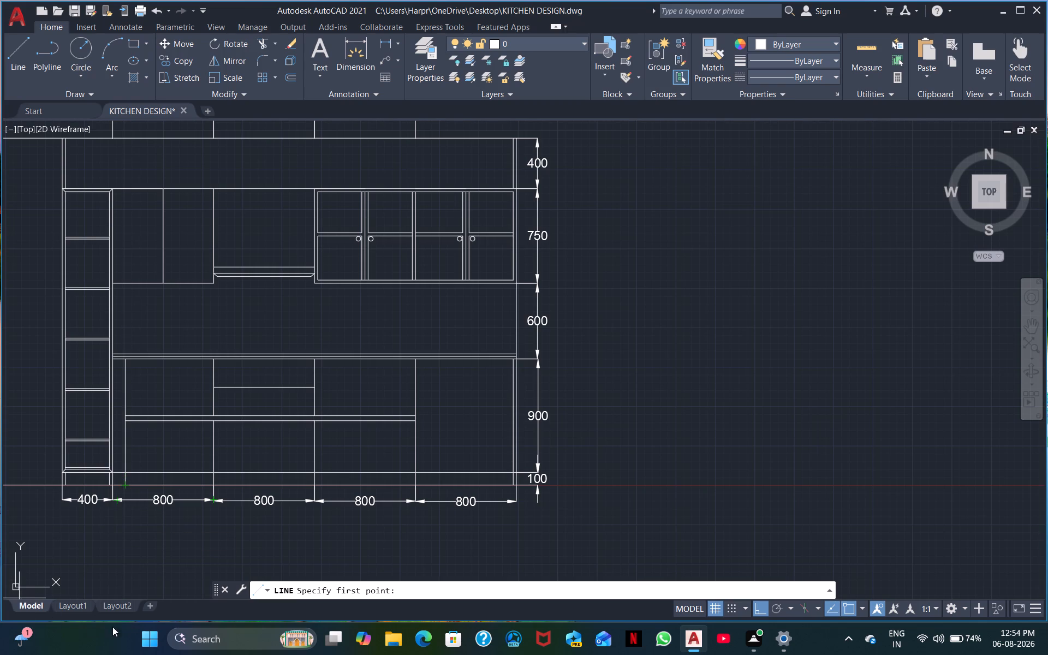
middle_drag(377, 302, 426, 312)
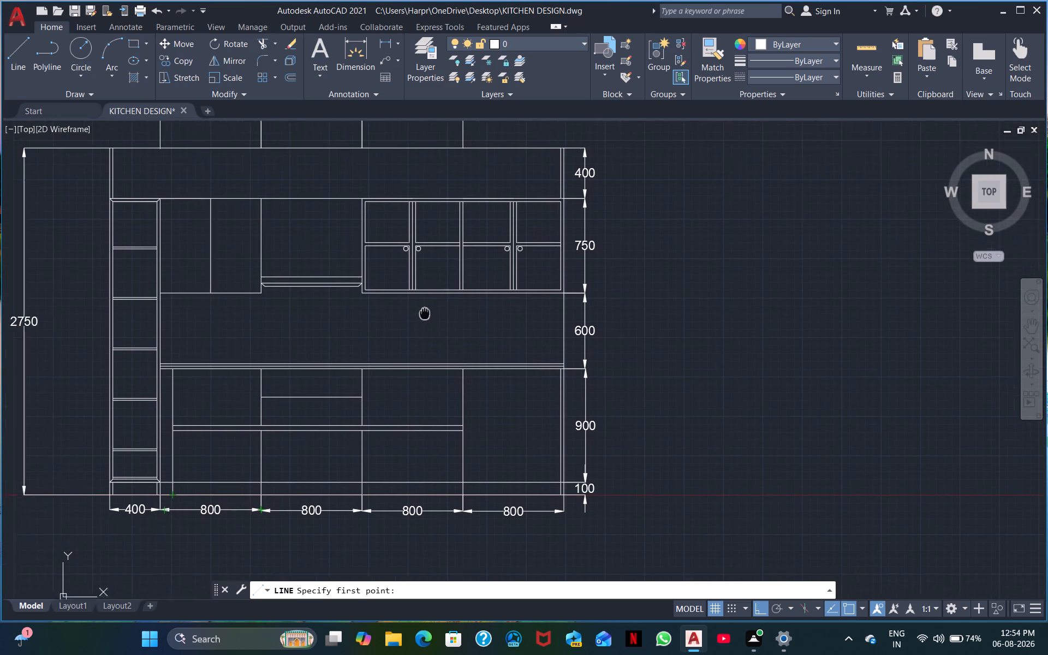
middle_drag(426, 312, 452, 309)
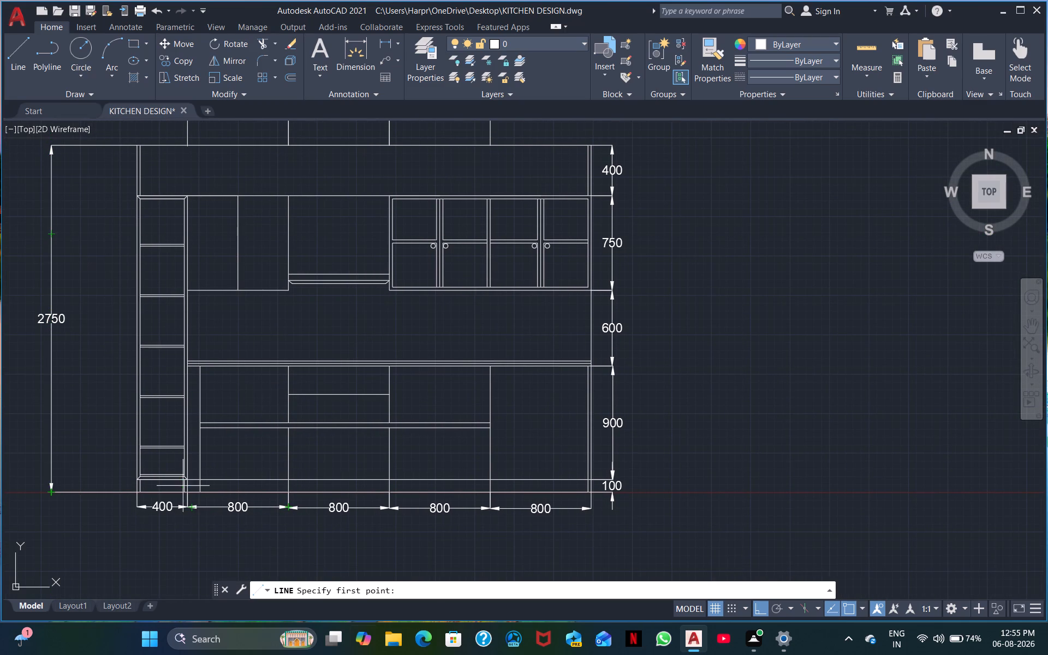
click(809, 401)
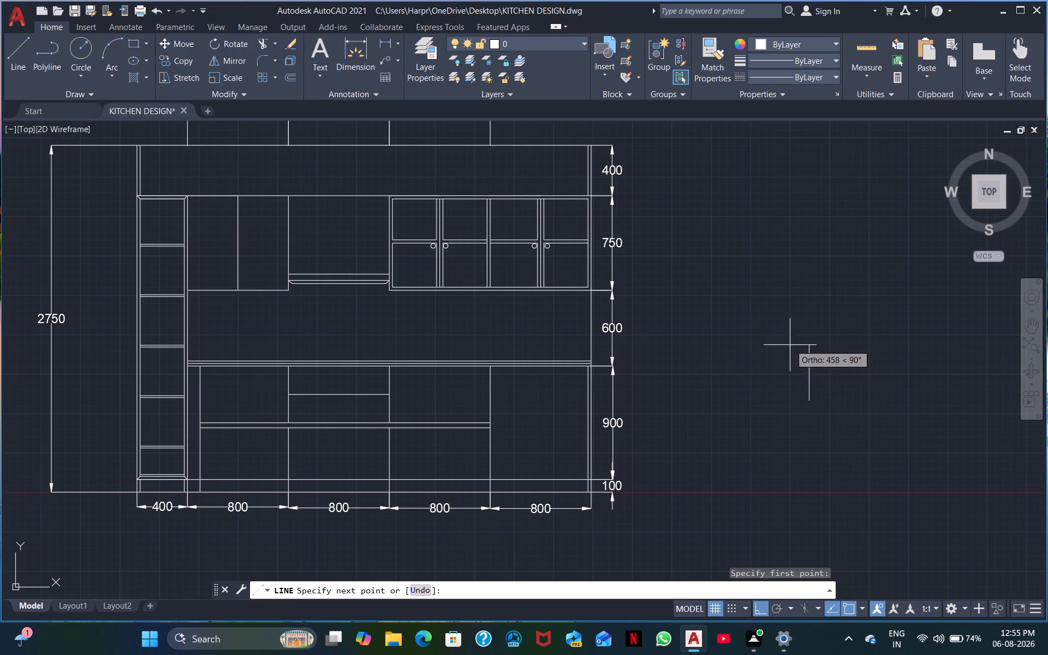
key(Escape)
Draw a narrow upright post from lines, standing on the countertop above the first base cabinet, near the tall shelf unit.
key(space)
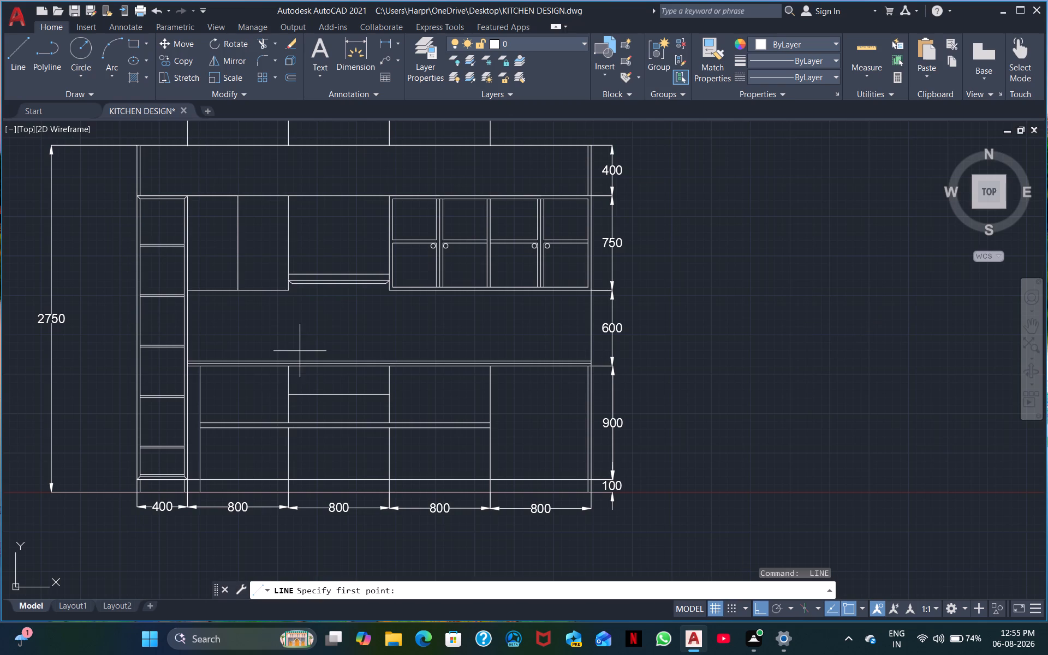
scroll(205, 354, up, 2)
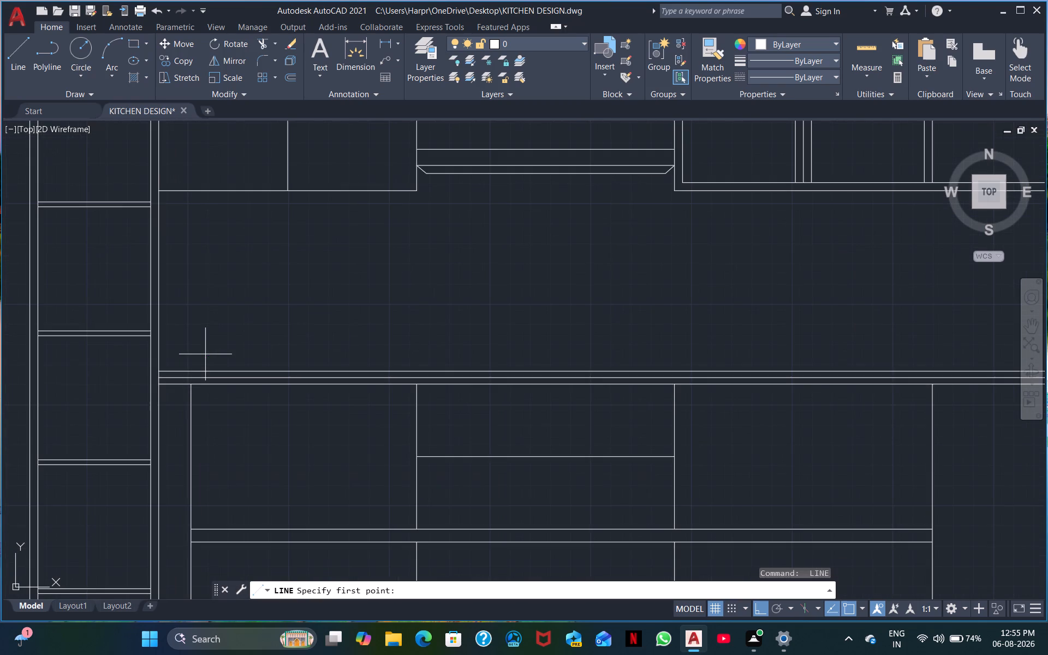
scroll(209, 360, up, 1)
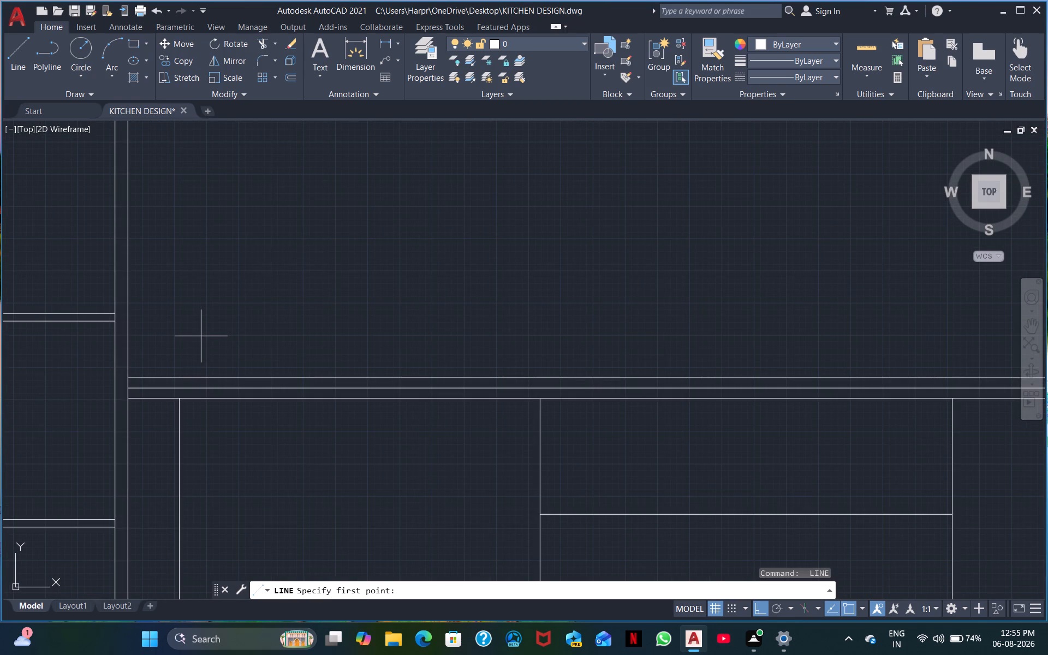
click(200, 335)
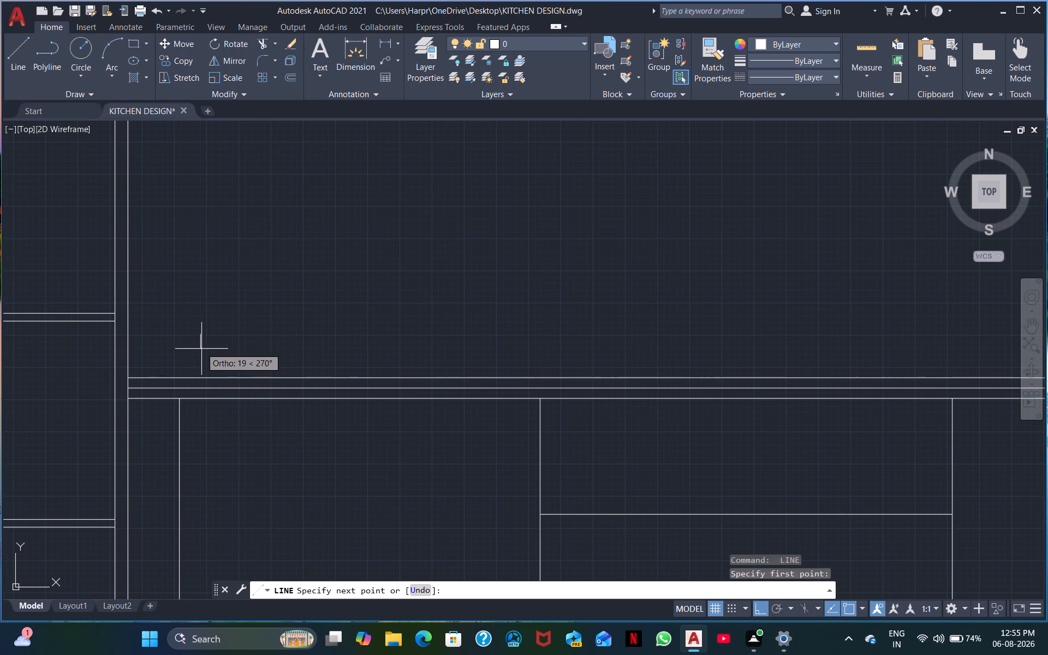
click(202, 379)
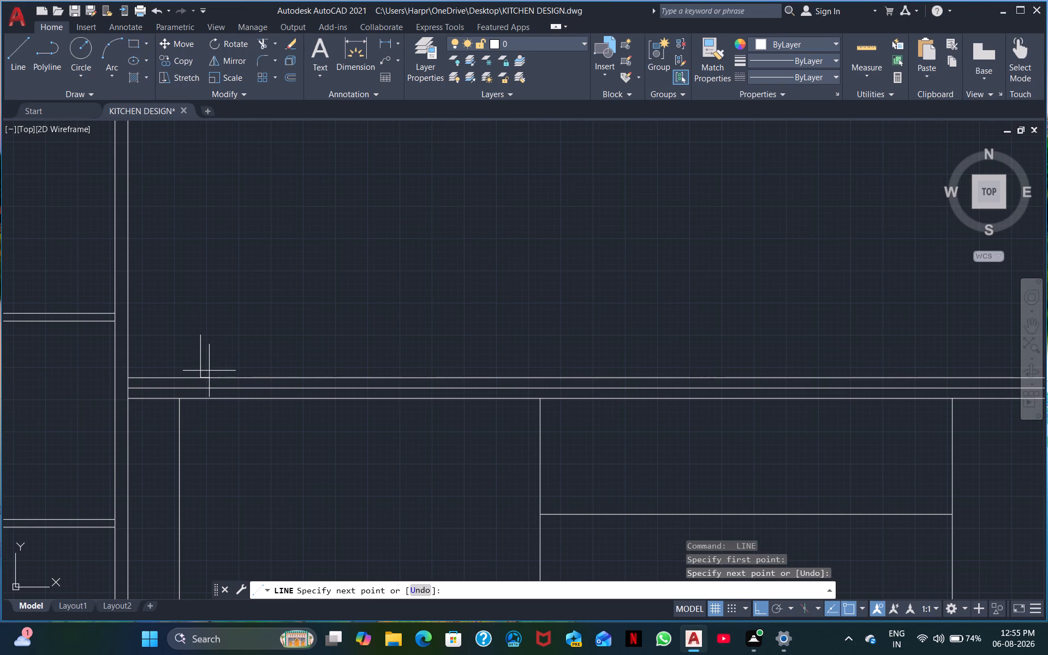
click(205, 373)
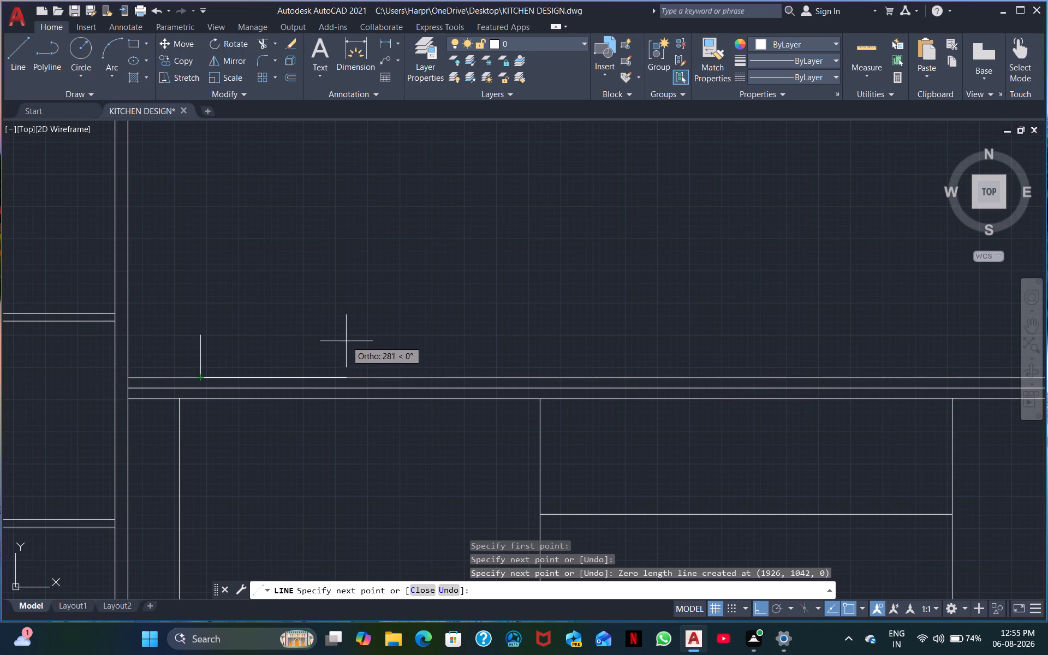
key(Escape)
key(space)
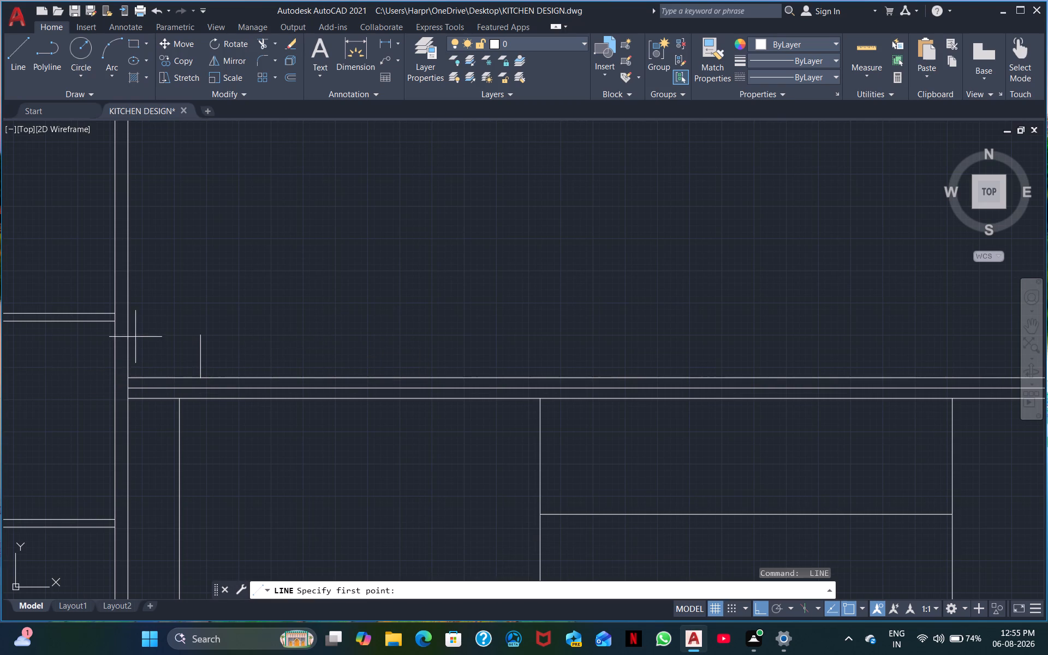
click(200, 334)
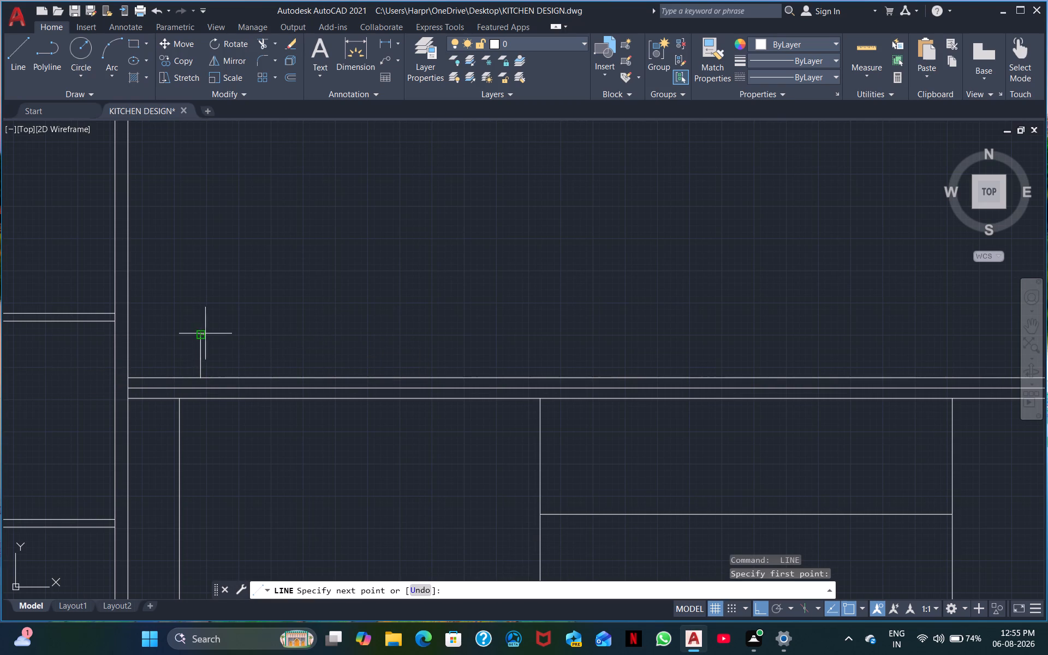
click(212, 334)
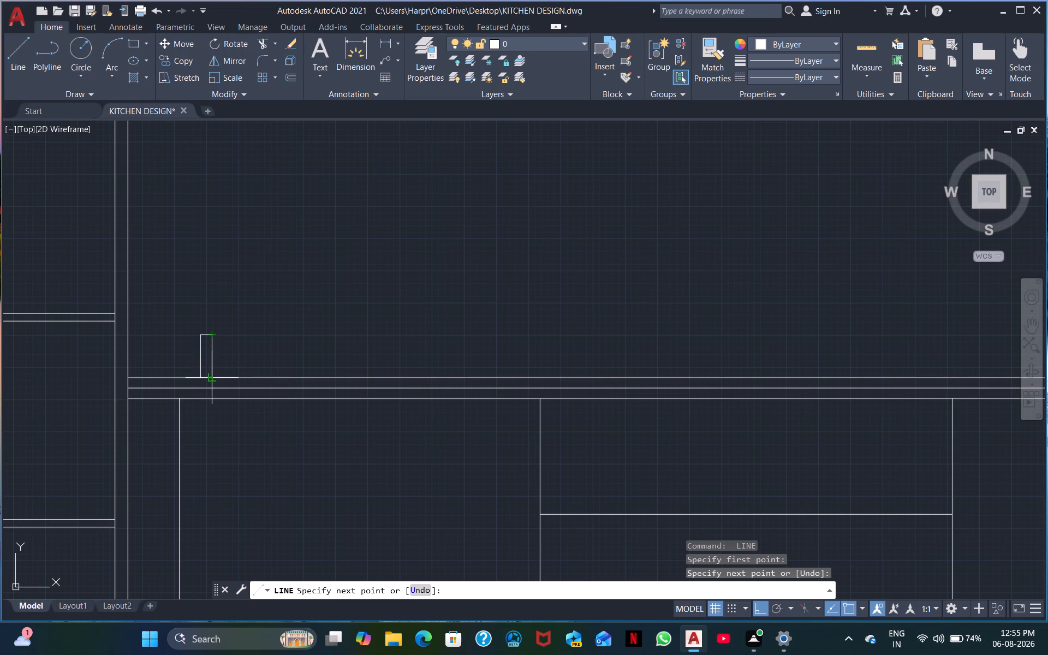
click(211, 377)
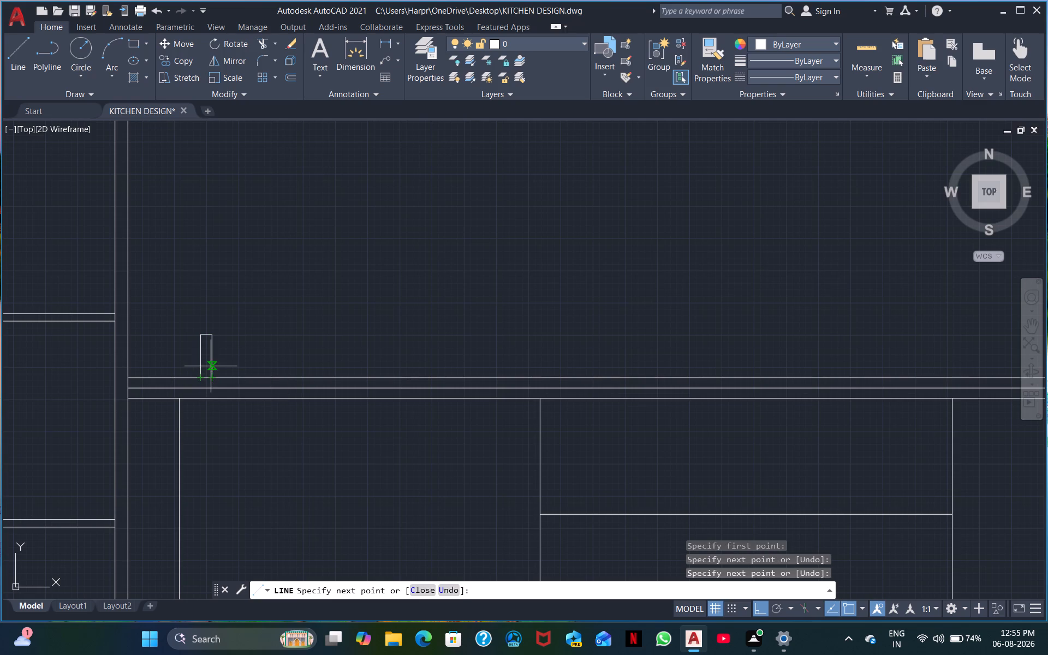
Draw a low horizontal rail from the post above the countertop, ending in a matching narrow post of equal height on the countertop.
click(210, 367)
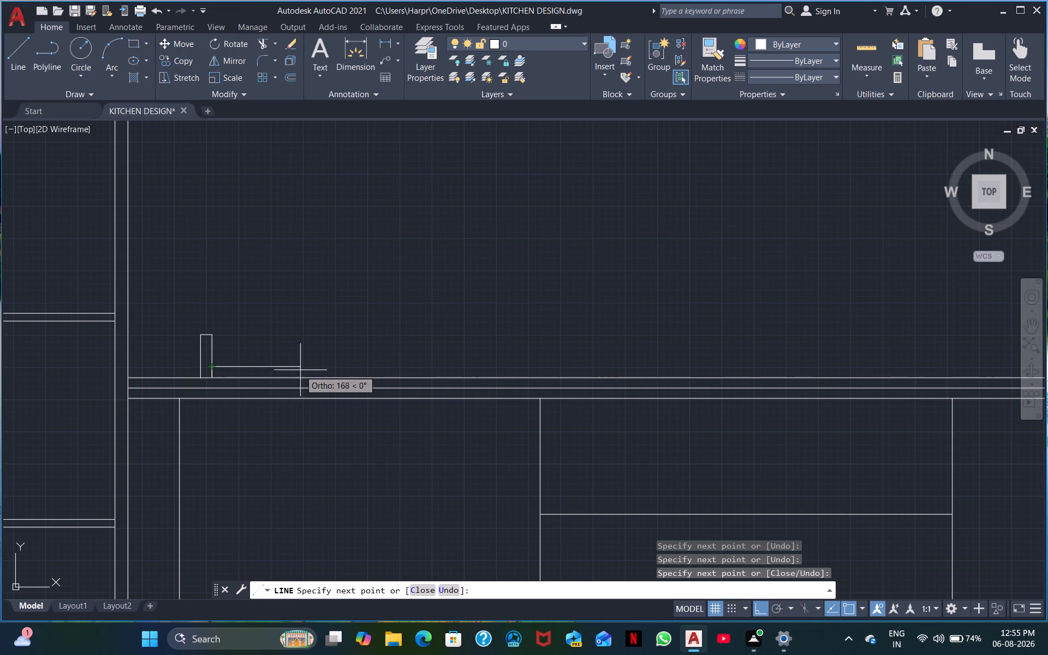
double_click(389, 365)
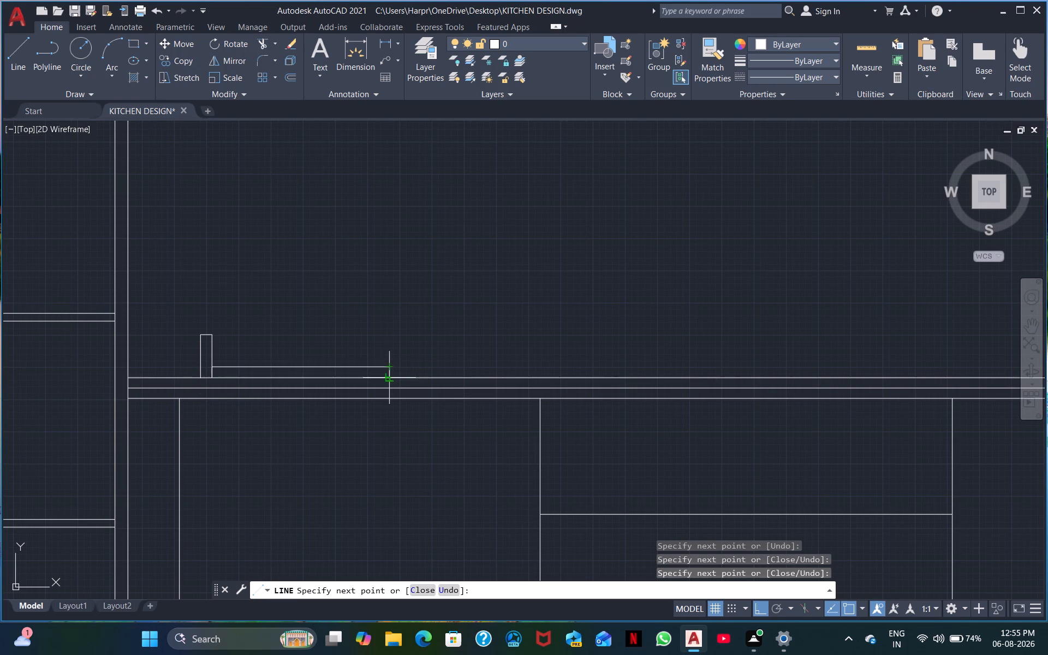
click(392, 375)
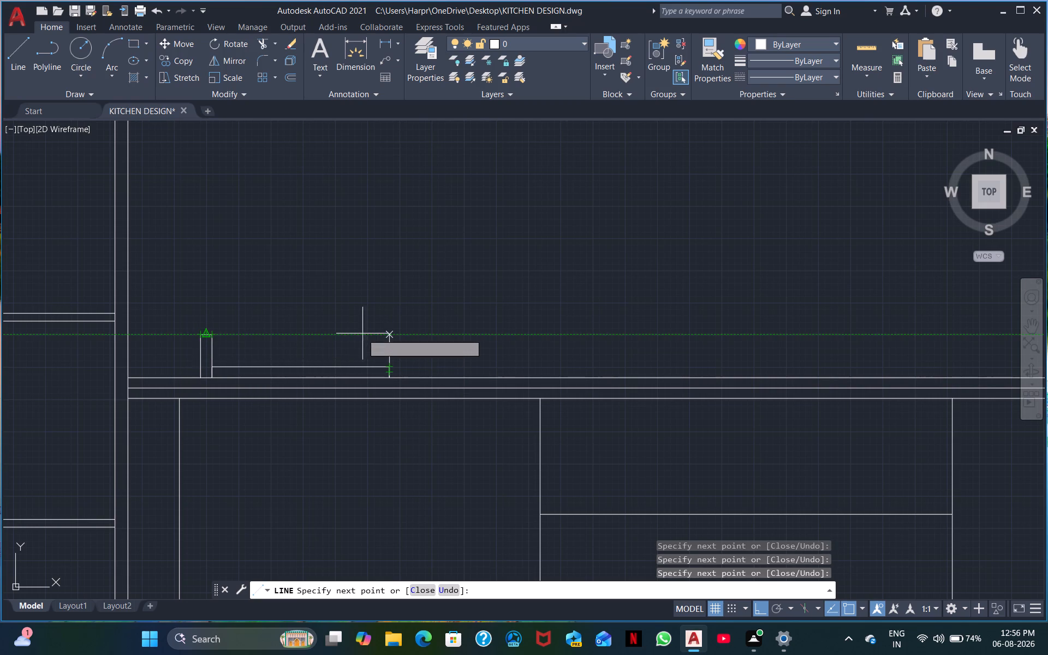
click(390, 334)
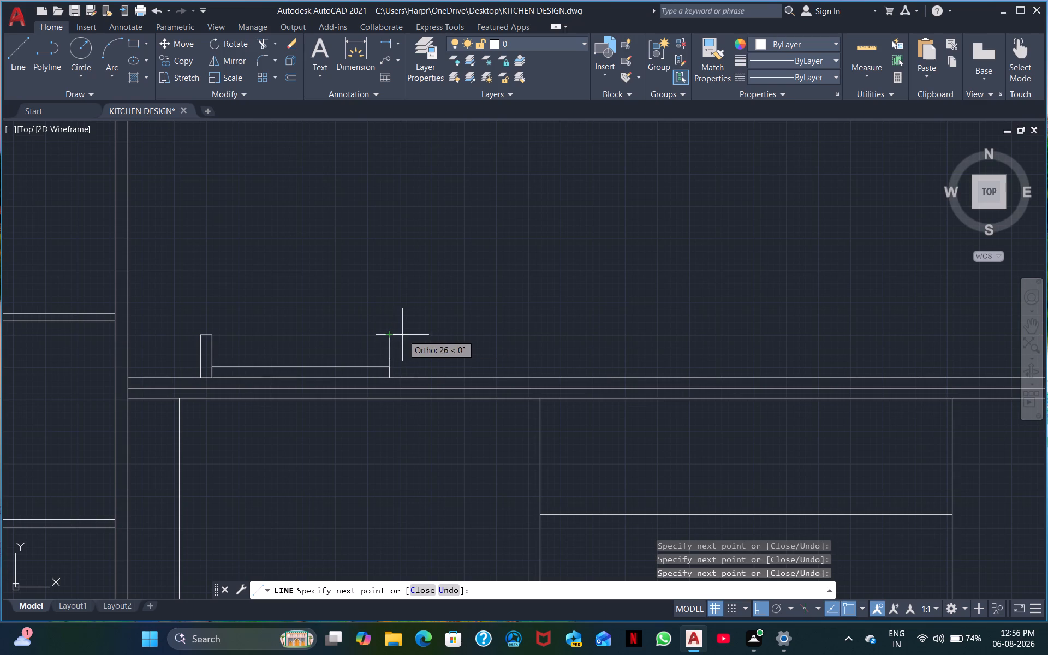
click(398, 337)
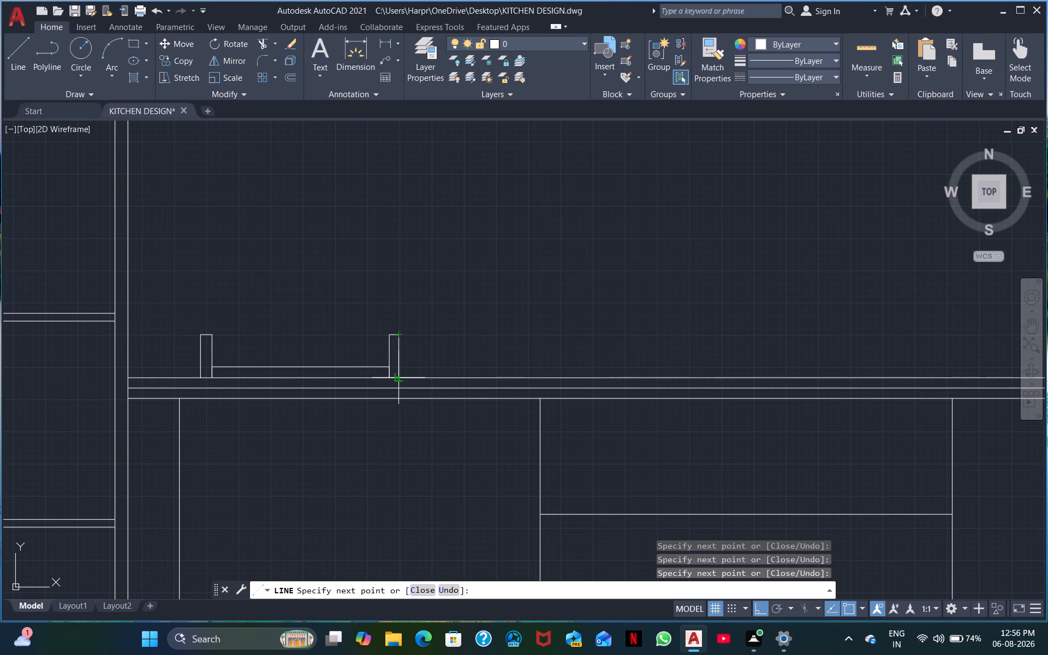
click(398, 374)
click(388, 378)
key(Escape)
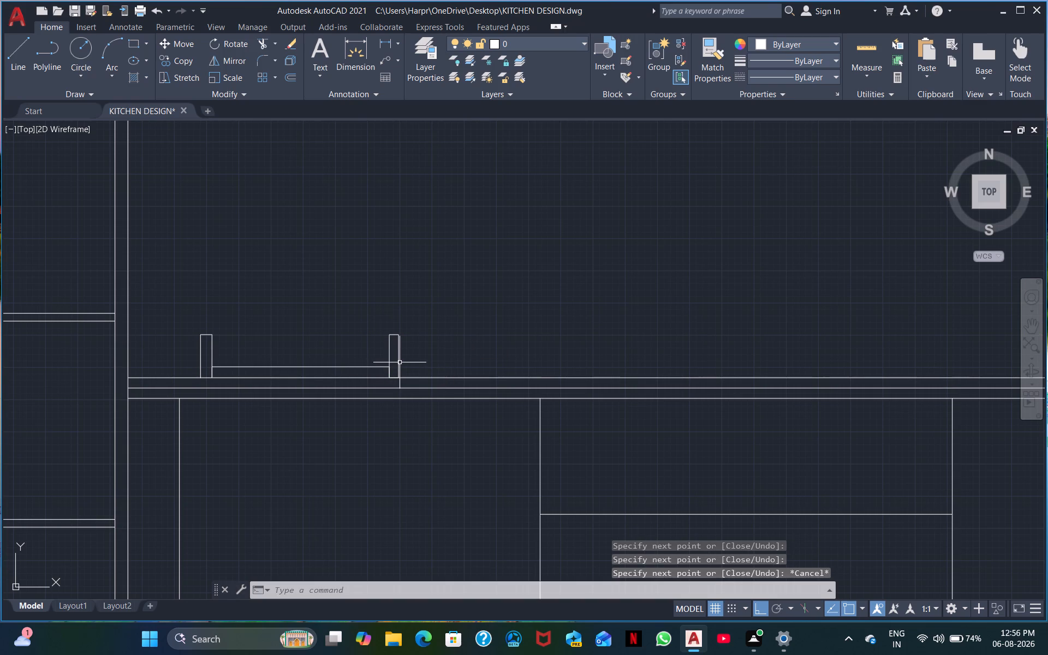
Draw a thin horizontal rectangle above the countertop, beneath the left end of the hood over the second base cabinet.
middle_drag(564, 195, 414, 266)
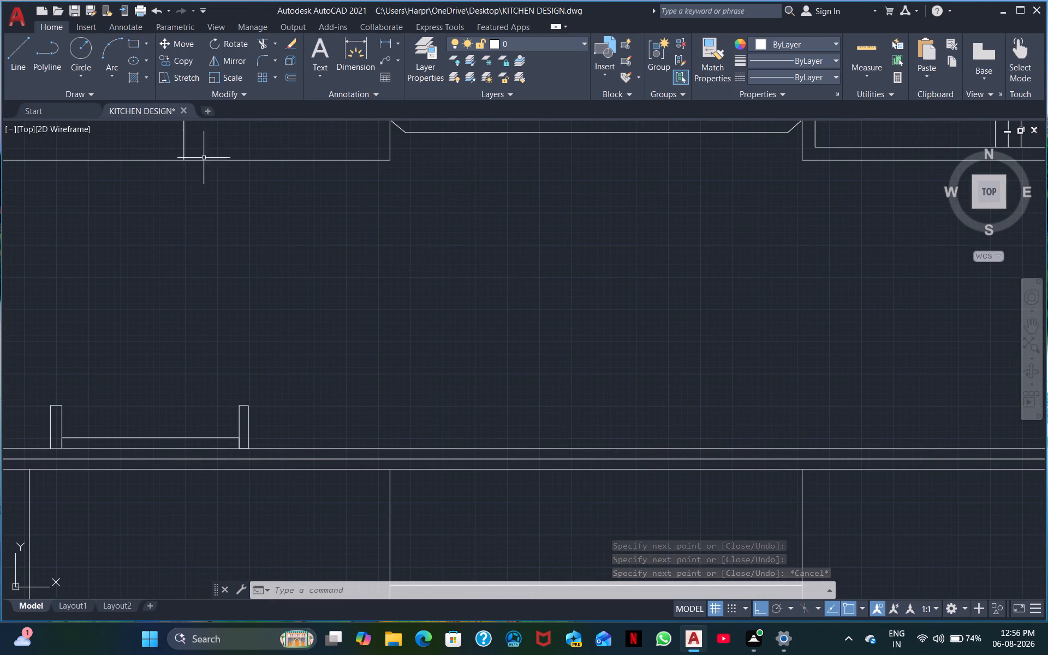
click(135, 42)
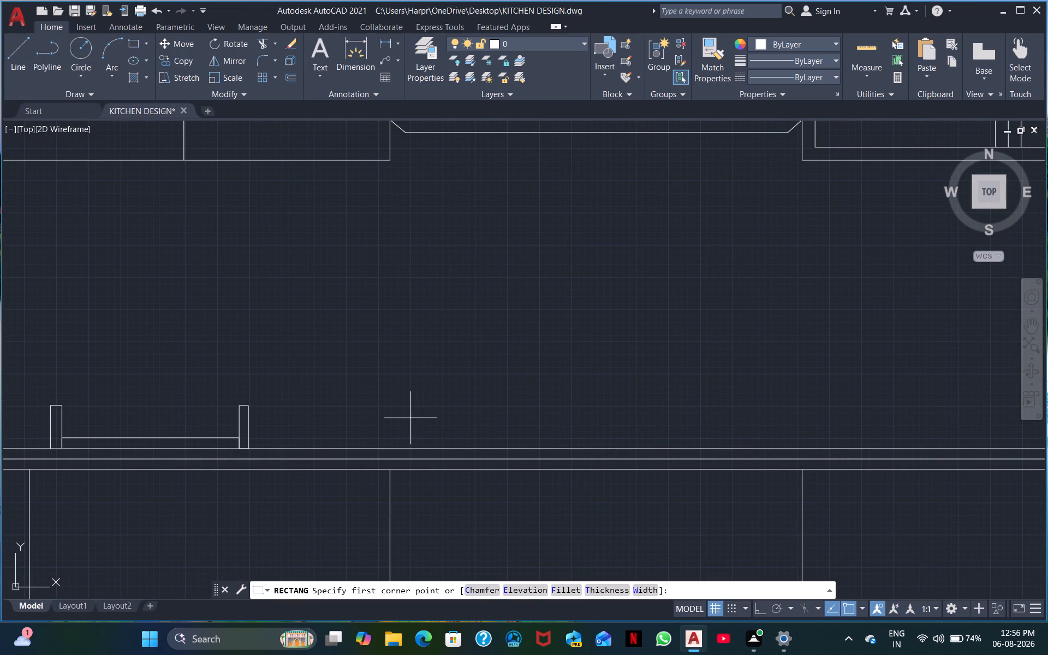
click(397, 359)
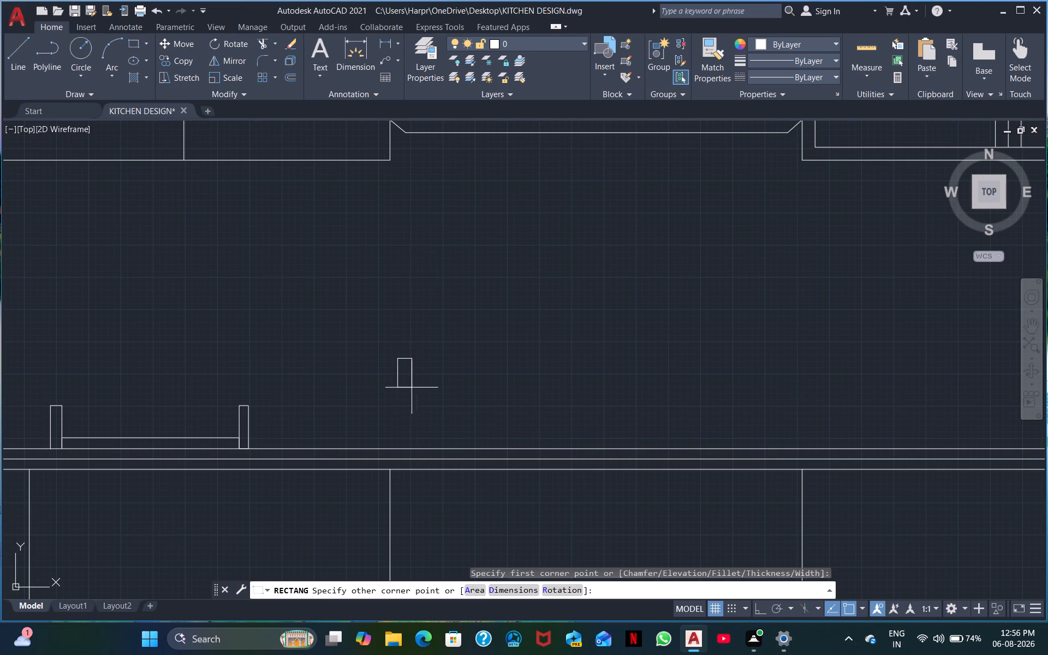
click(477, 366)
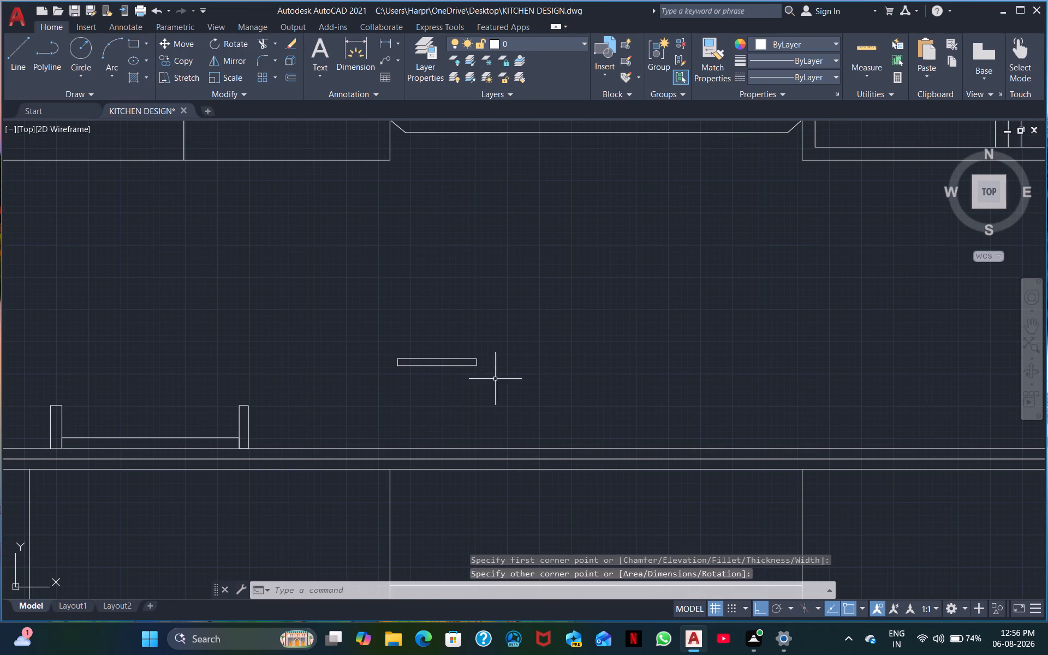
Draw a narrow upright from lines on the thin rectangle's left end, topped by an inward-pointing arm about 31 long.
click(18, 50)
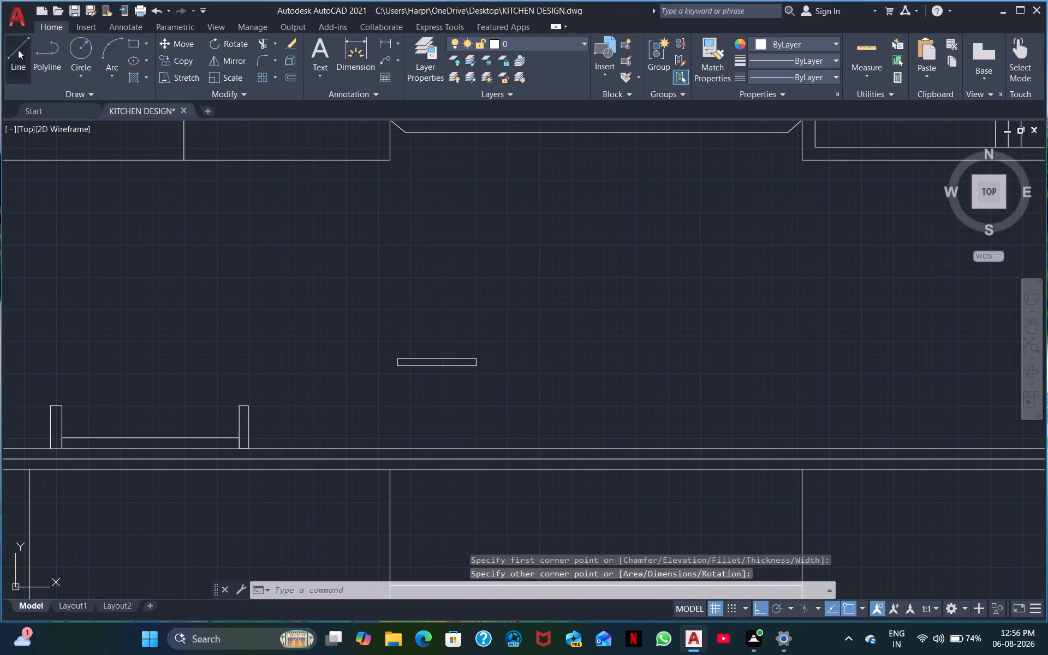
click(395, 358)
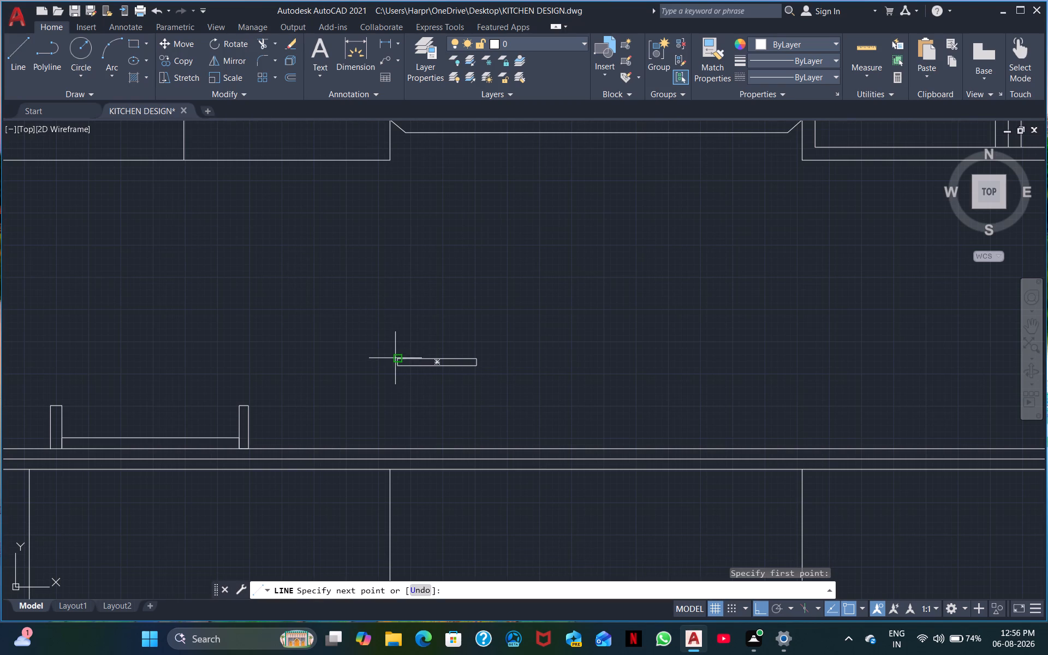
click(395, 334)
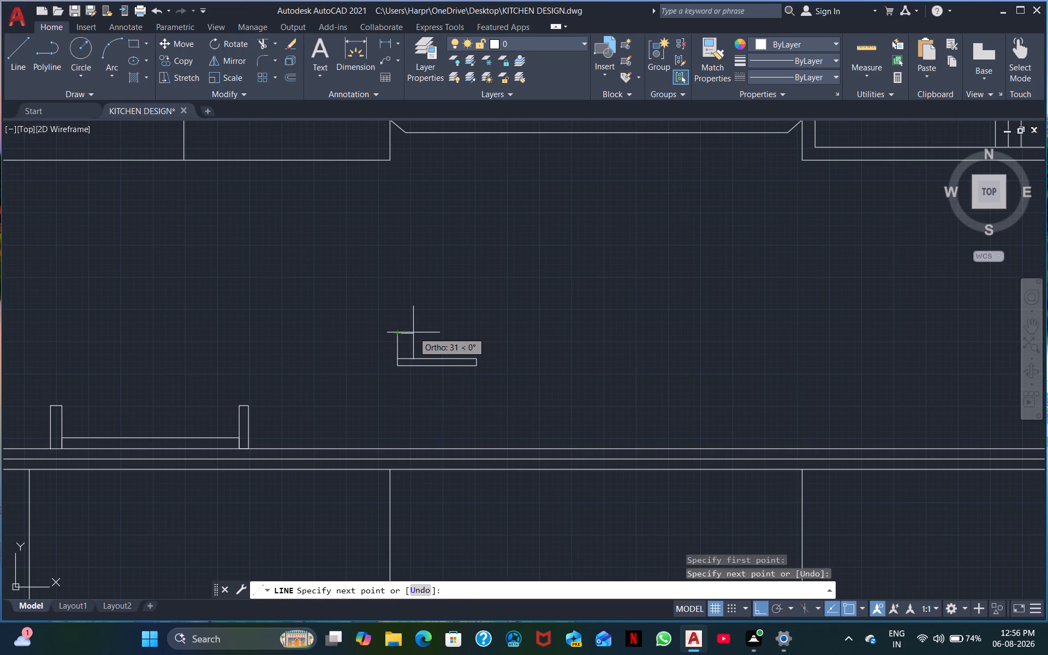
click(414, 335)
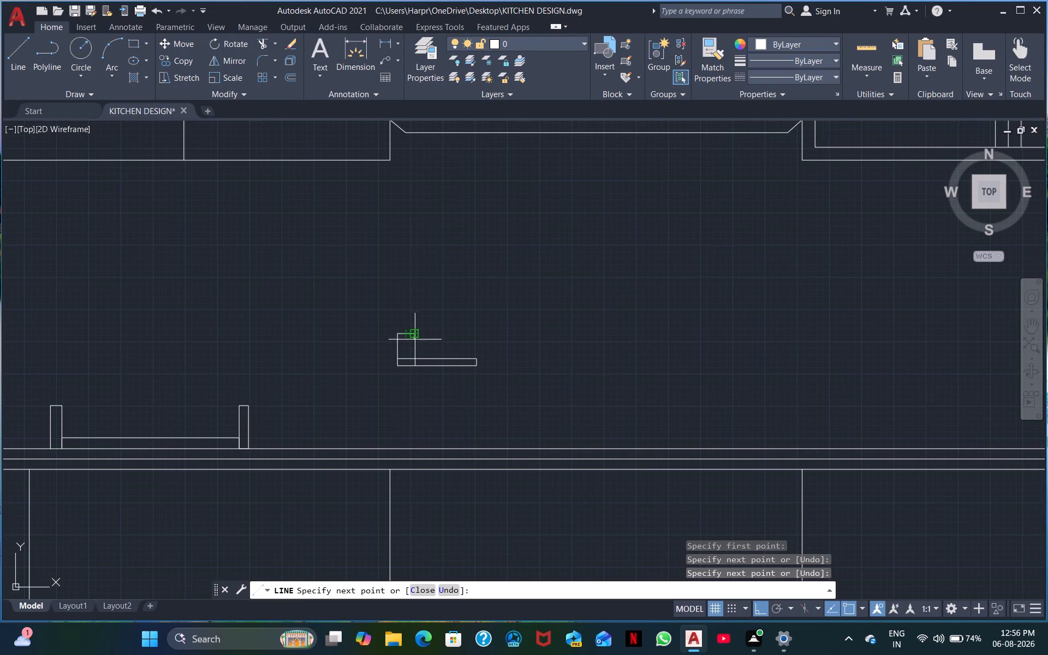
scroll(407, 338, up, 3)
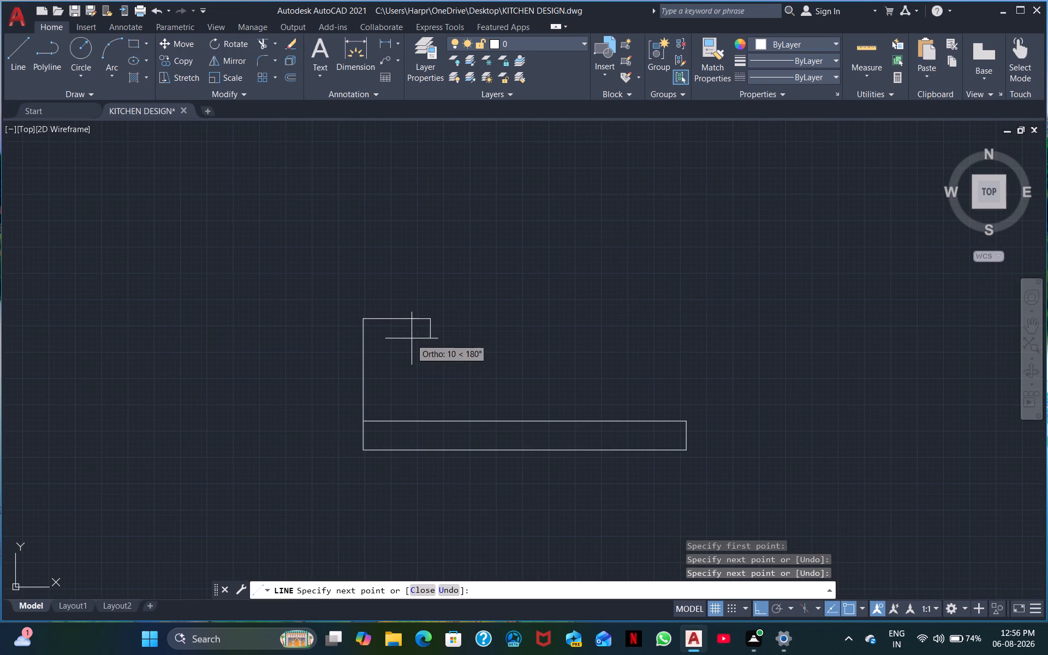
click(424, 331)
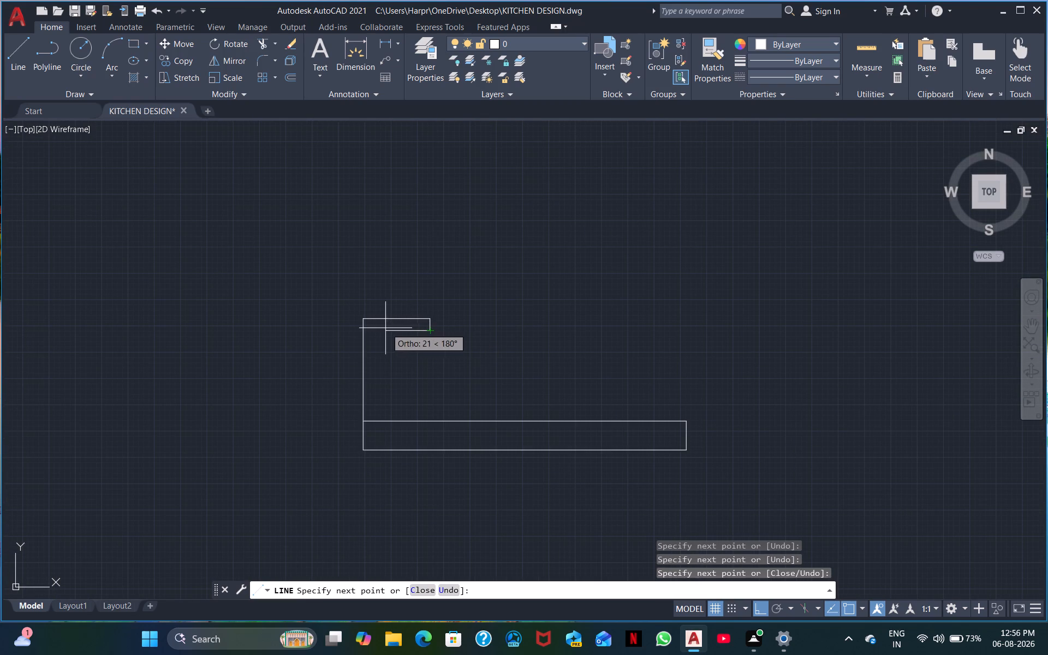
click(370, 329)
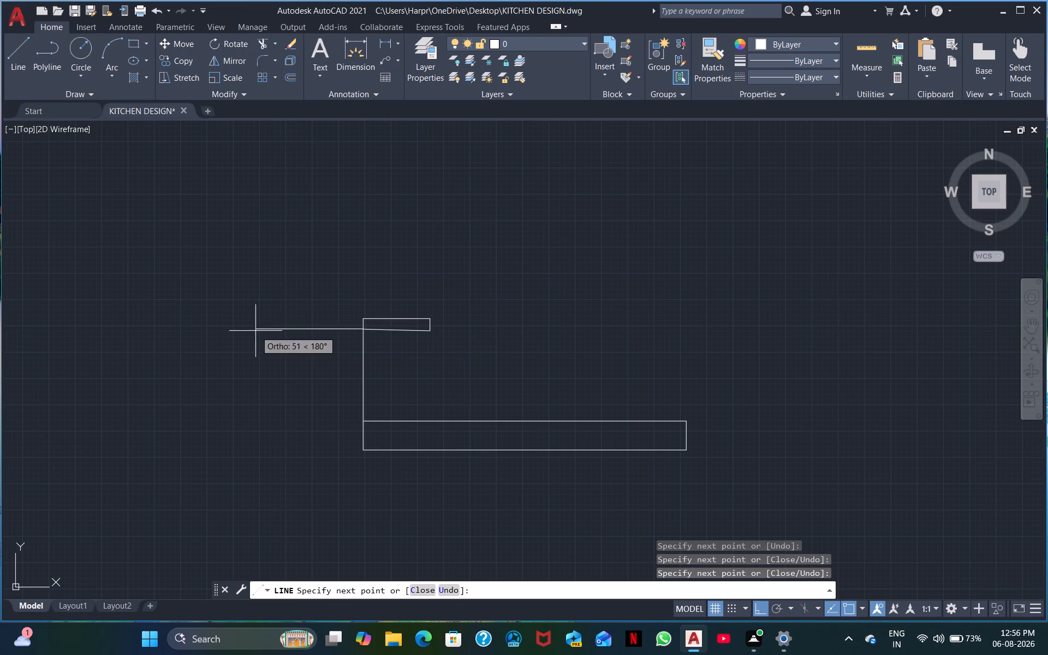
click(379, 332)
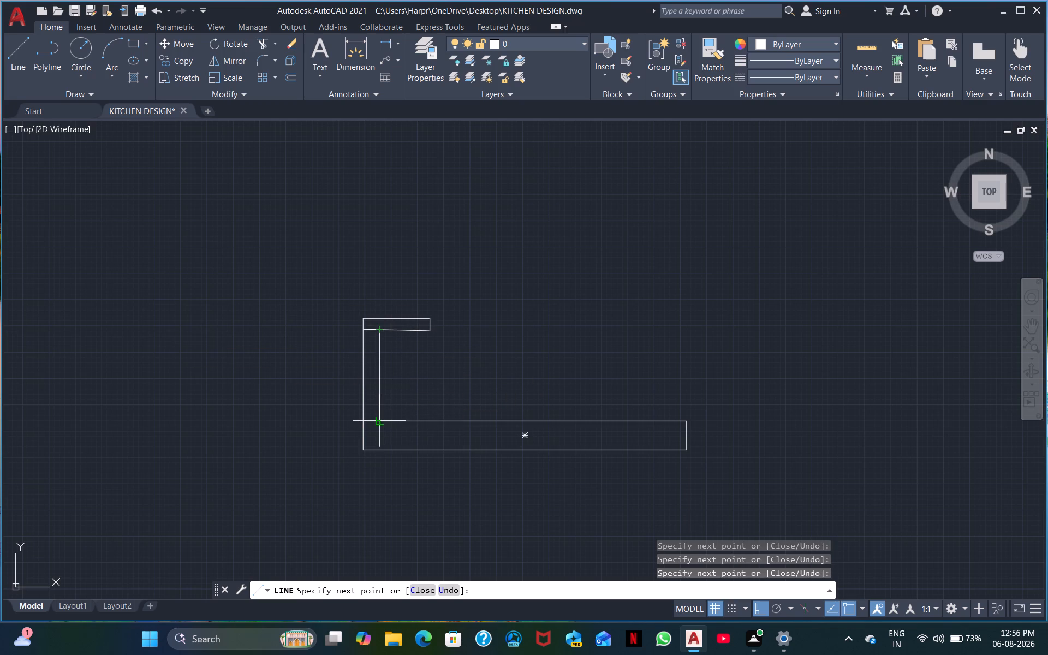
click(382, 419)
Continue the line along the rectangle's top edge and draw a short, narrow post near its middle.
click(517, 420)
double_click(515, 366)
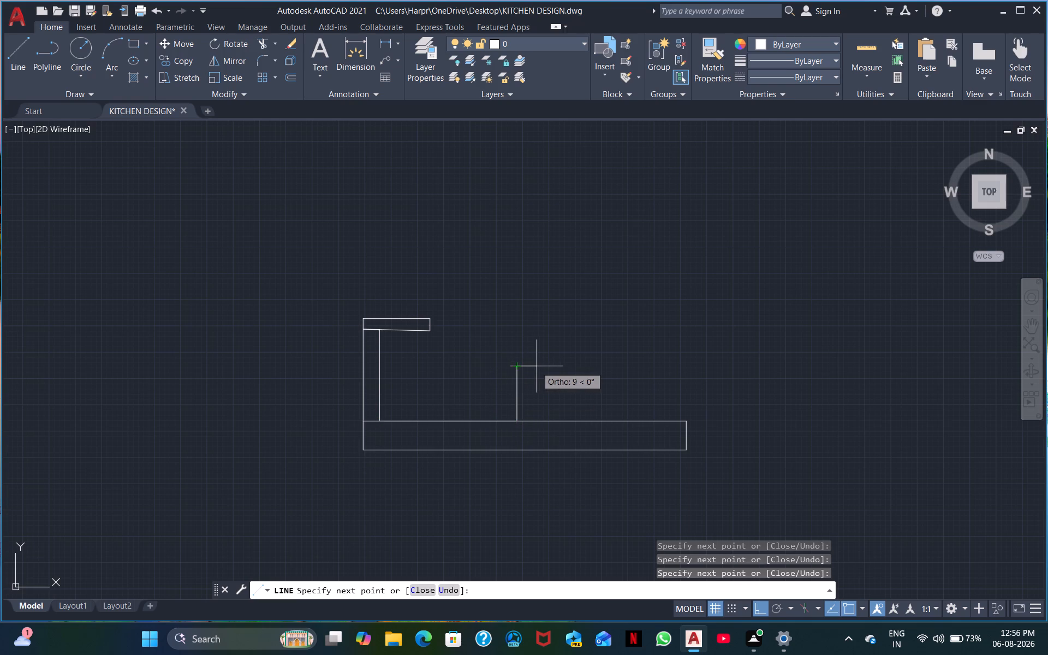
click(537, 366)
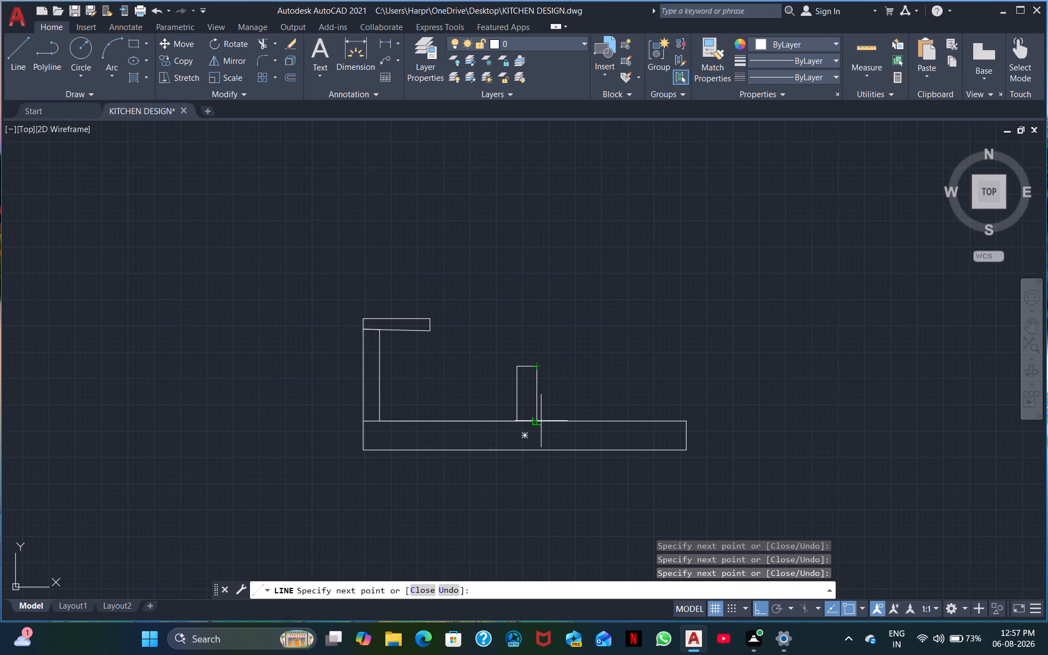
click(541, 421)
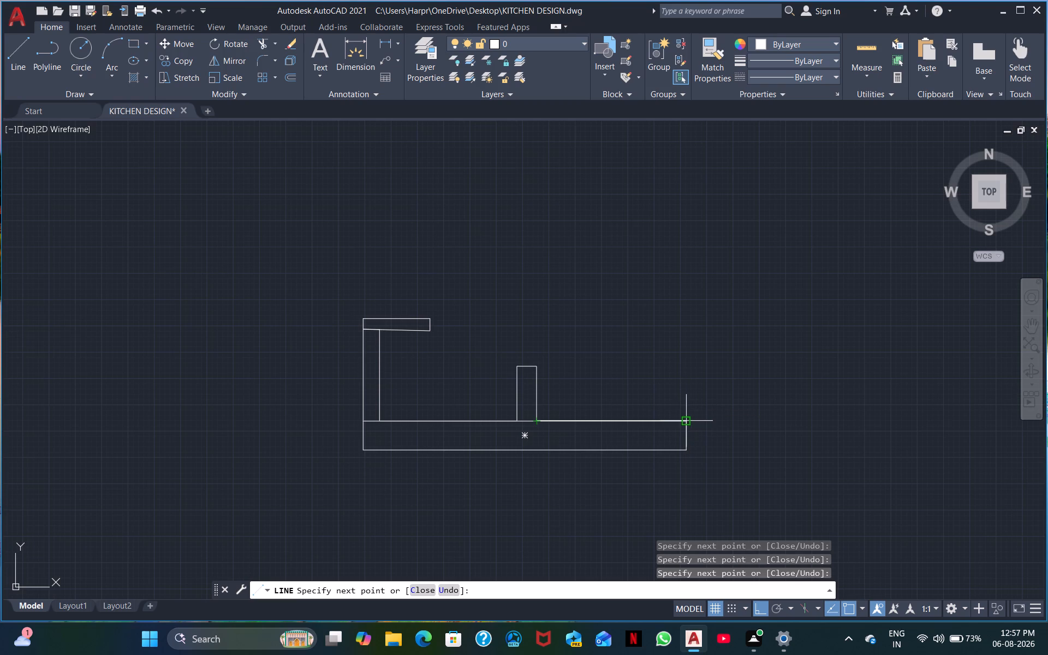
Continue to the rectangle's right end and draw an upright level with the left one, with an inward-pointing arm and inner edge.
click(683, 422)
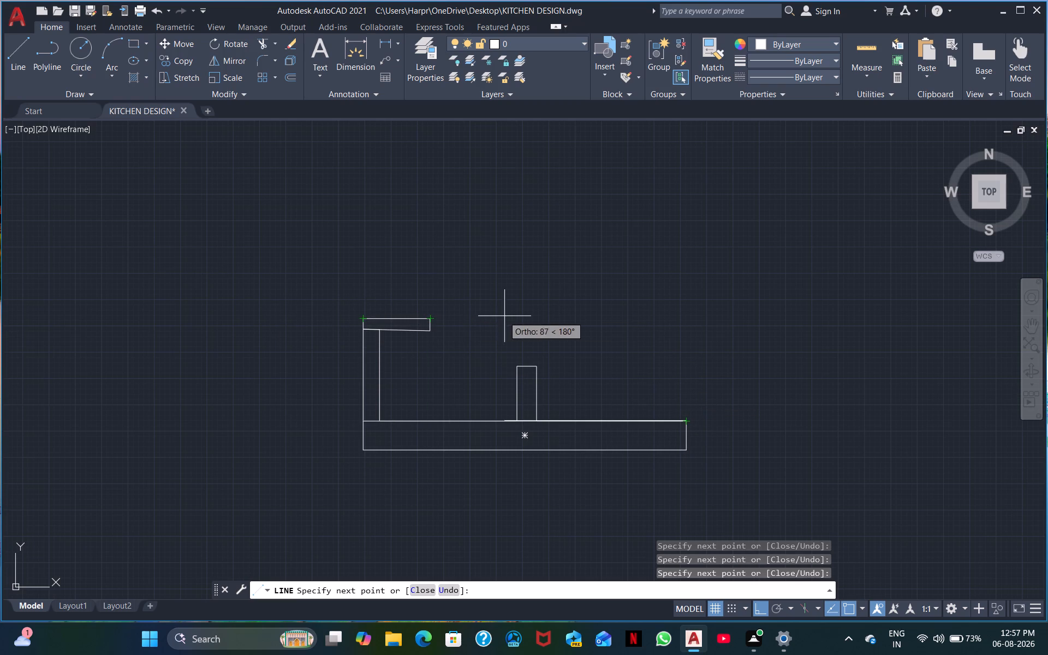
click(686, 319)
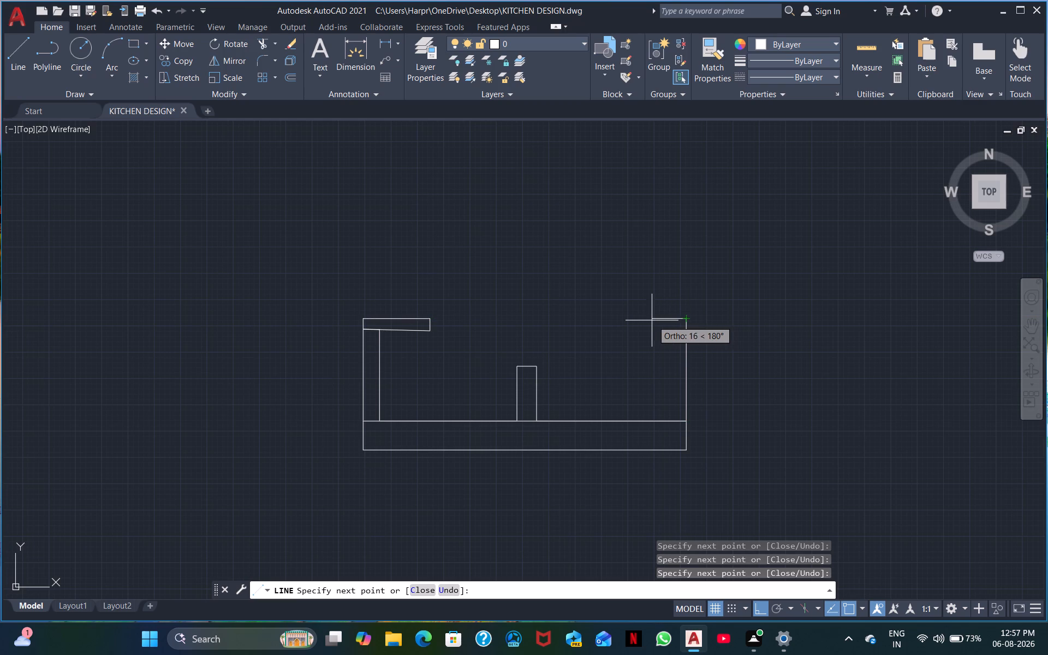
click(631, 320)
click(630, 334)
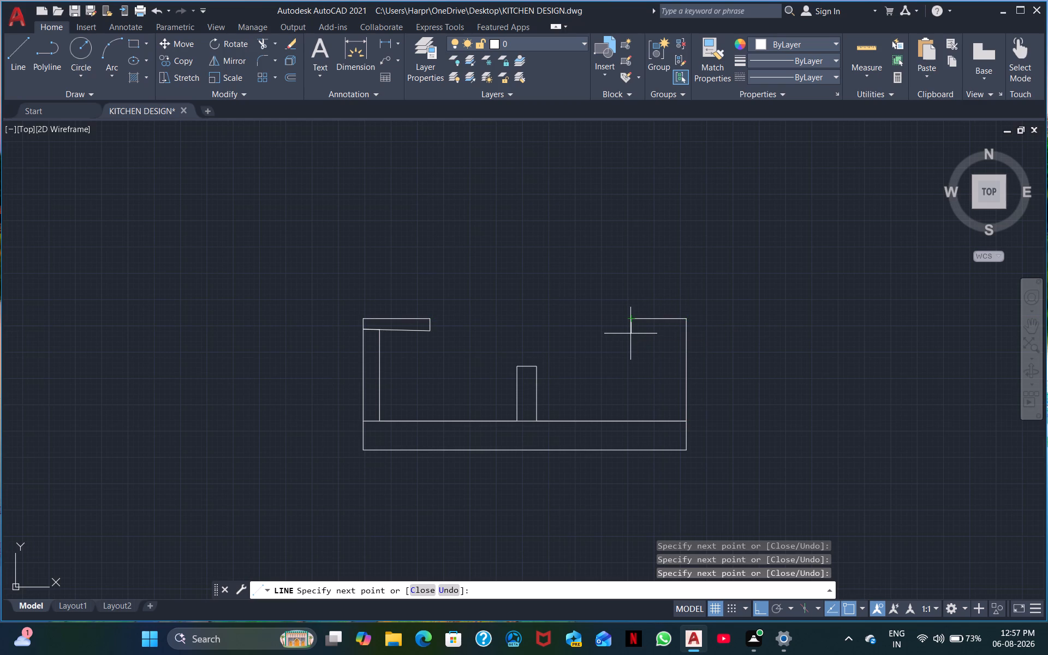
double_click(668, 332)
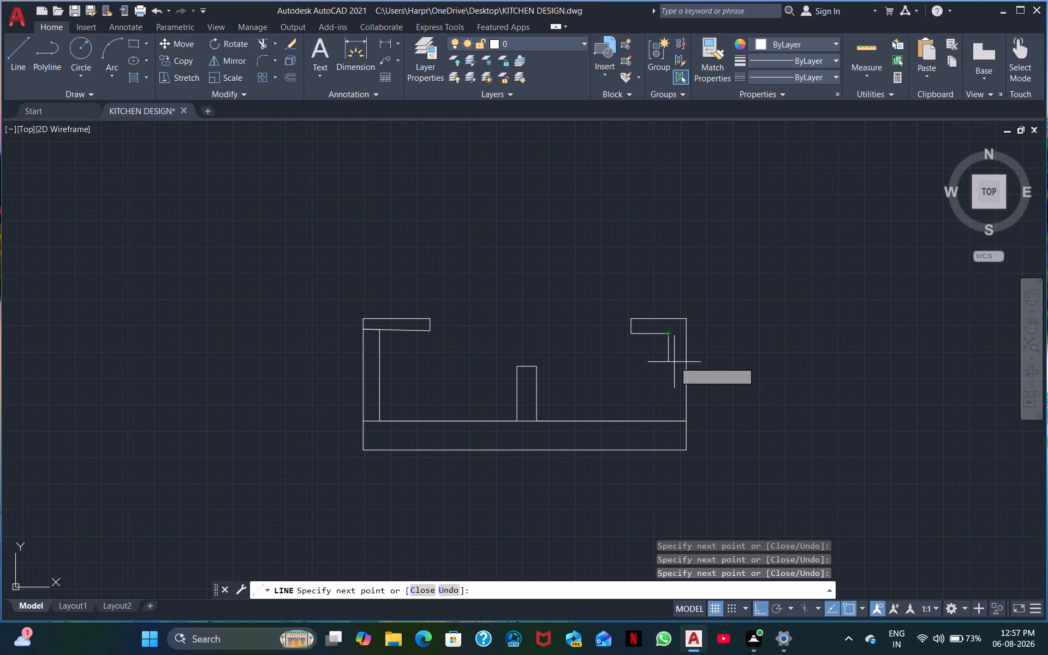
click(668, 421)
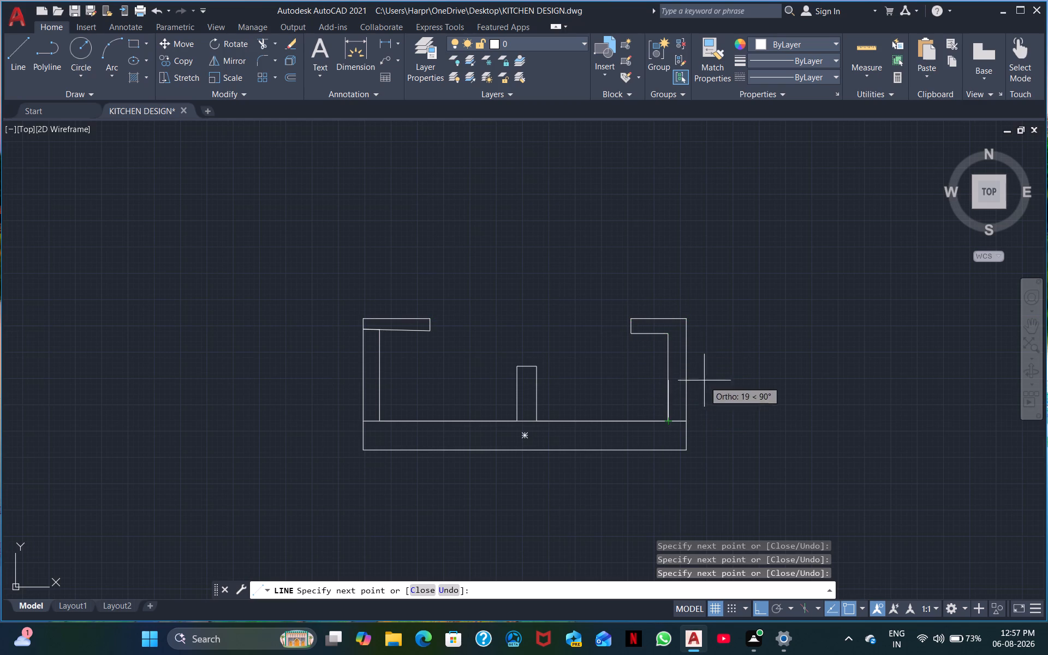
key(Escape)
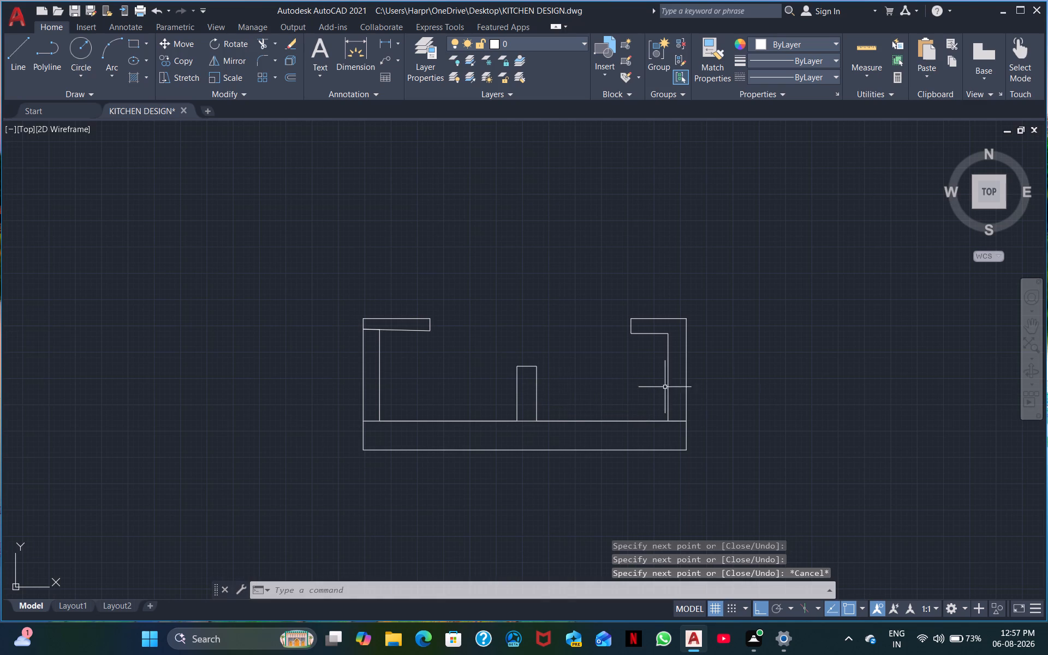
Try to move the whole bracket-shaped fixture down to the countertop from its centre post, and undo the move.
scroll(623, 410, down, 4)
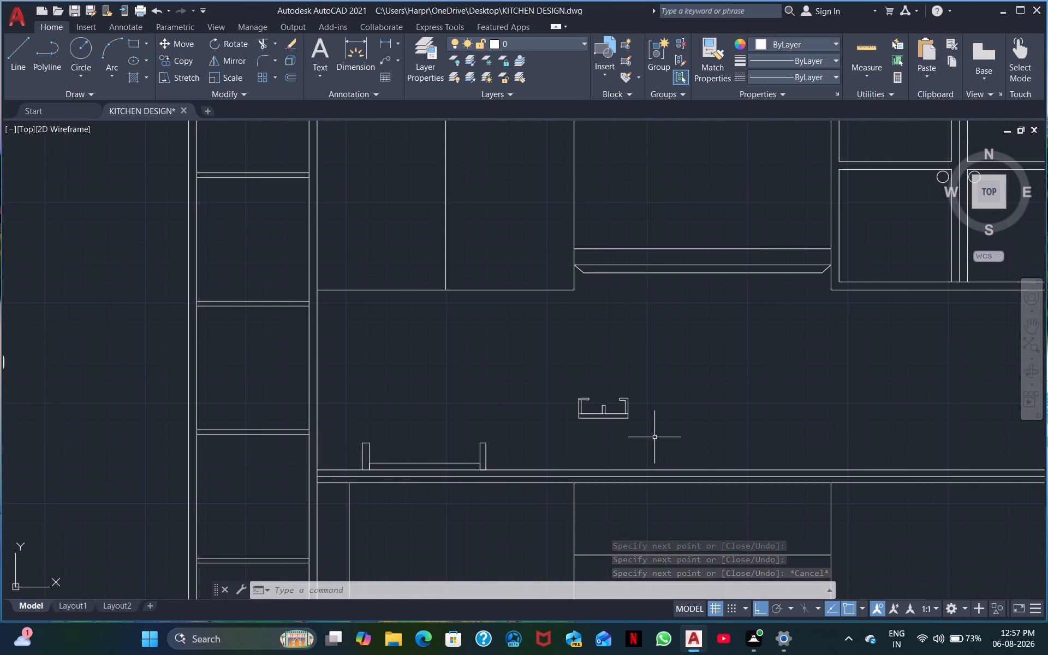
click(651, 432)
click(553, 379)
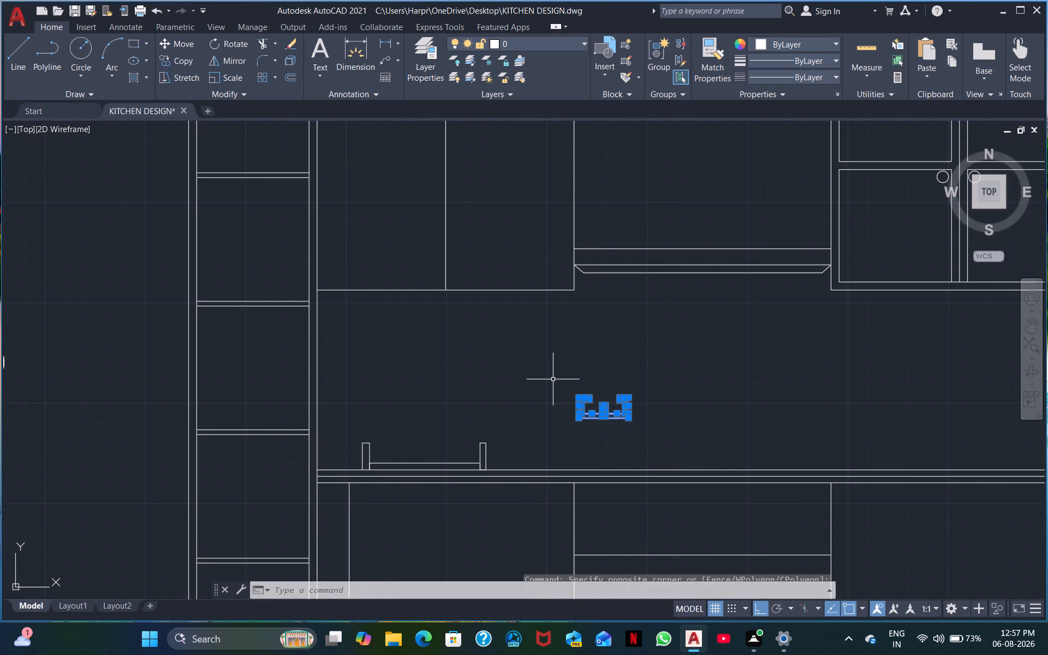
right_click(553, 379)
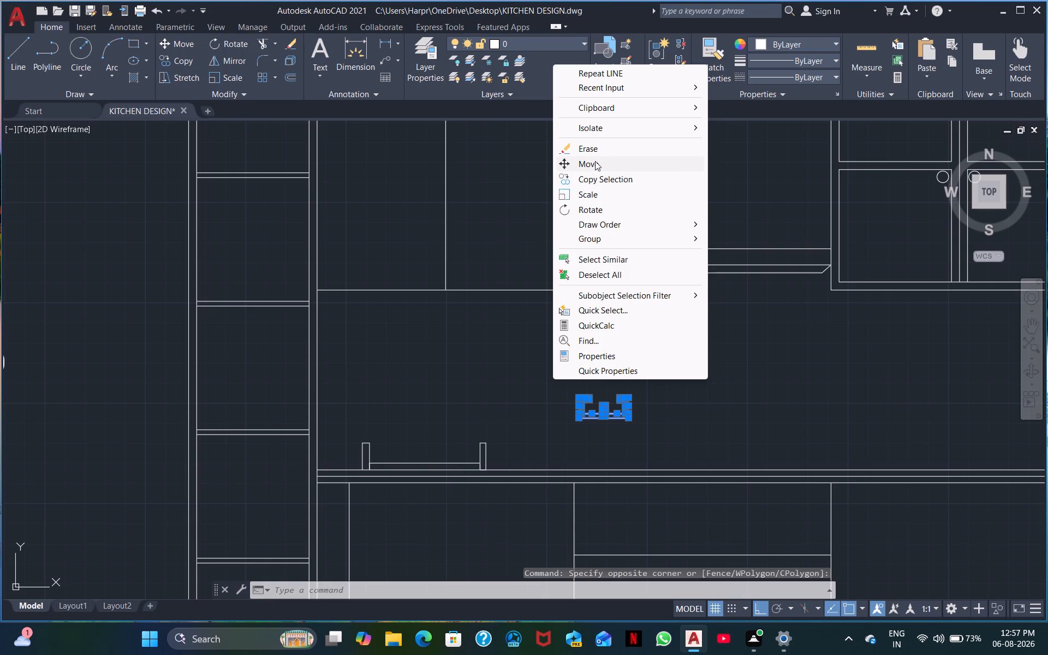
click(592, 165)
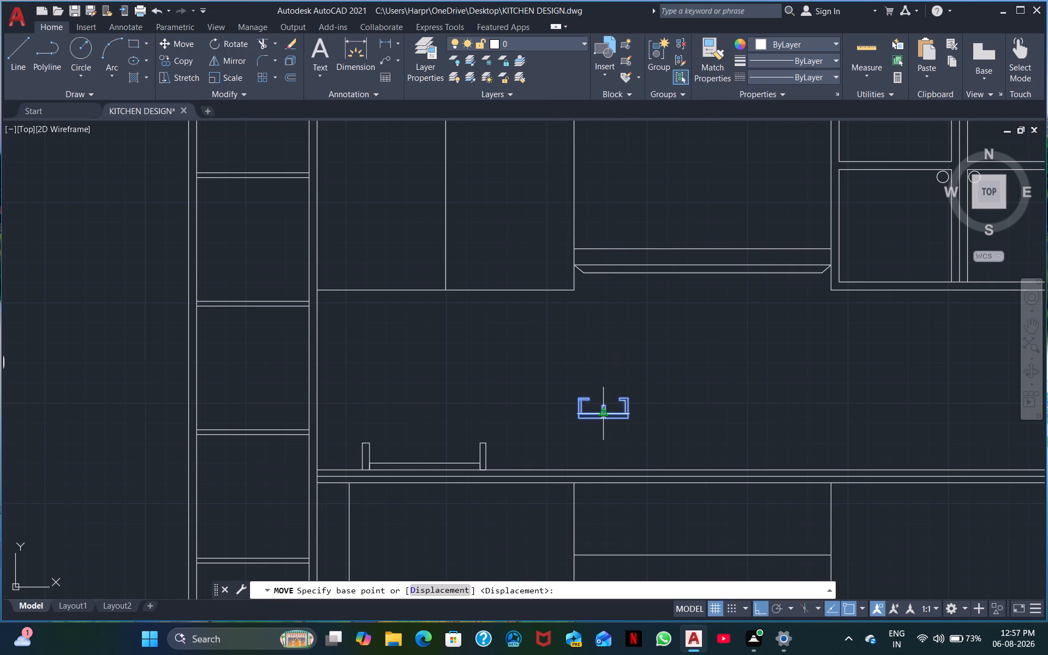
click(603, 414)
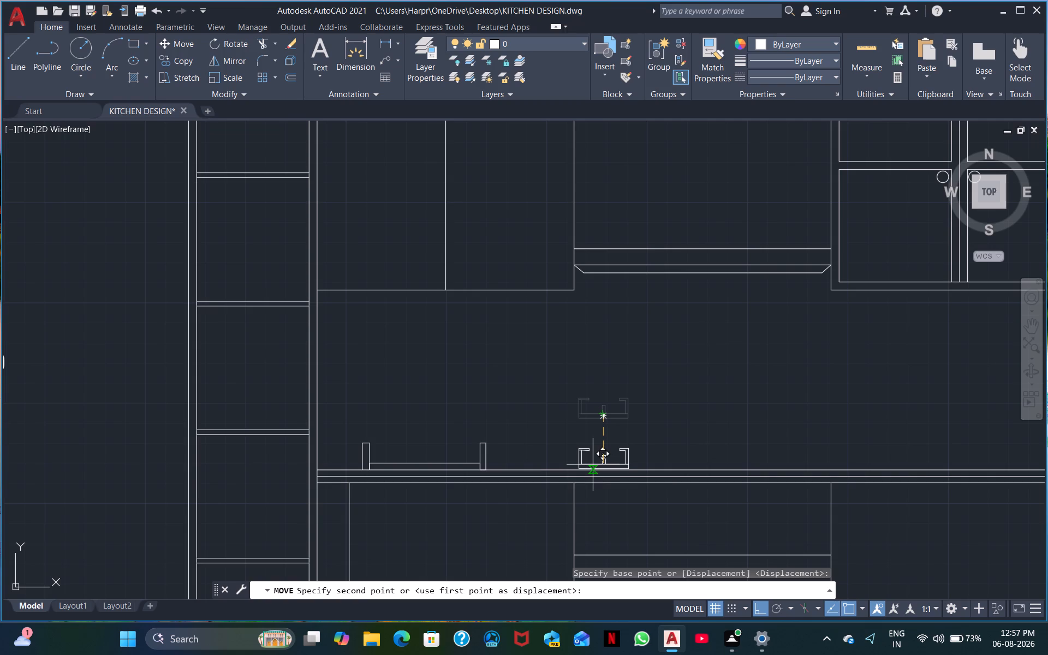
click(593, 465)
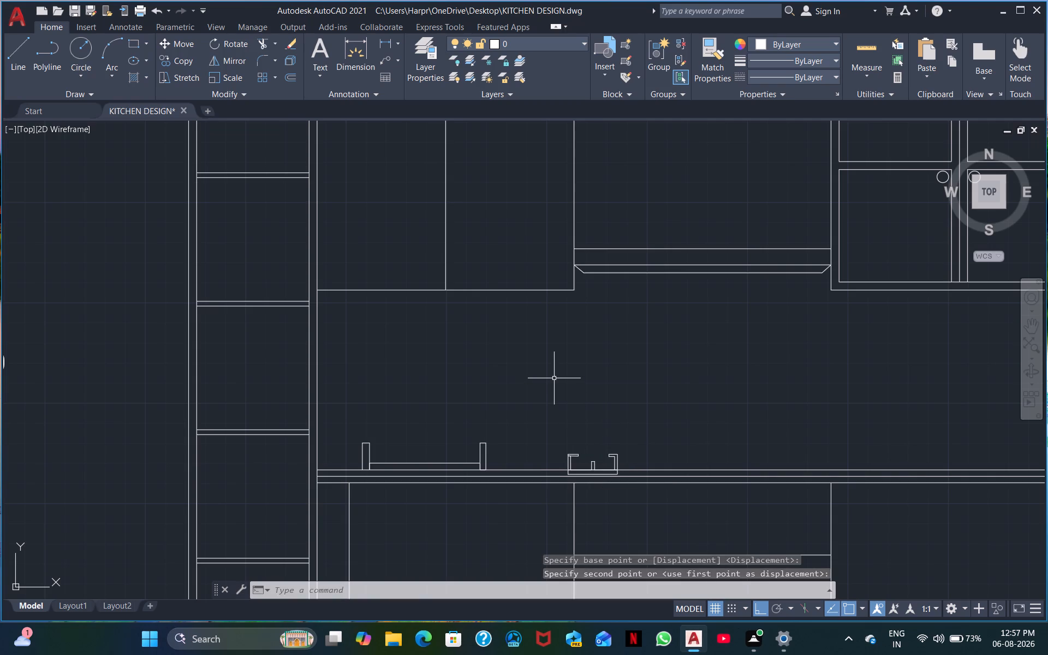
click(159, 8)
Move the whole bracket-shaped fixture straight down so its base rests on the countertop's top line above the second base cabinet.
click(670, 438)
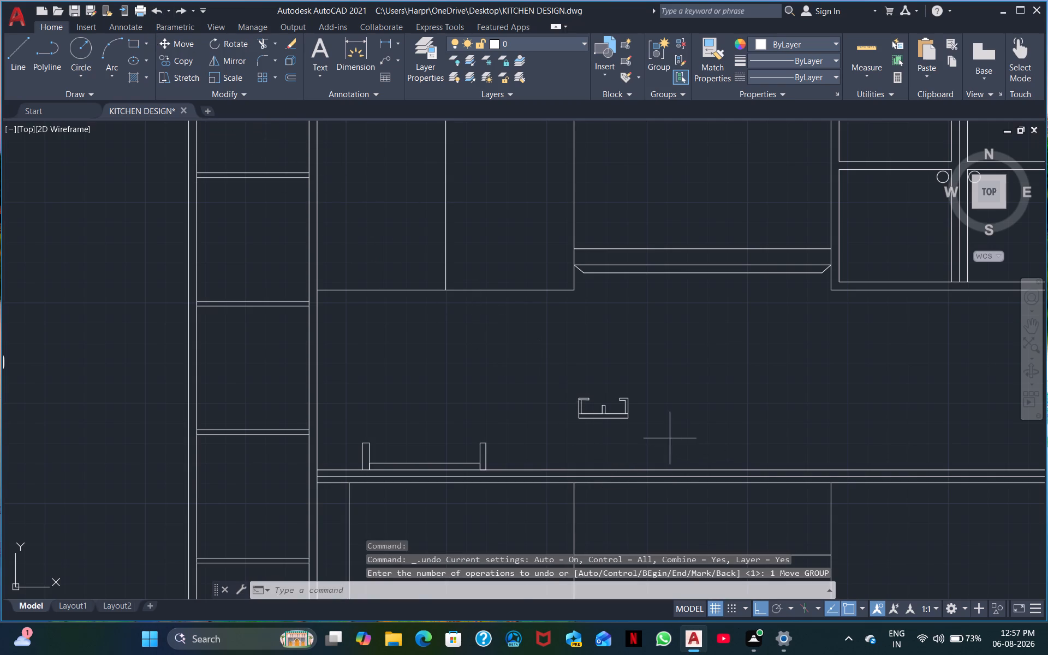
click(525, 378)
right_click(525, 378)
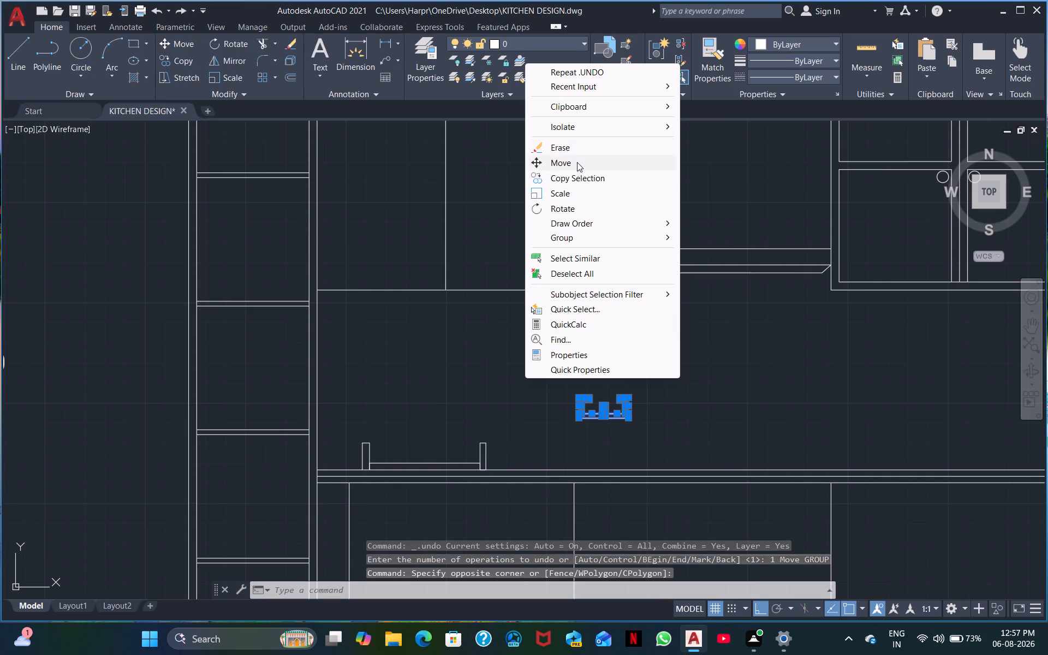
click(576, 164)
middle_drag(680, 360, 600, 451)
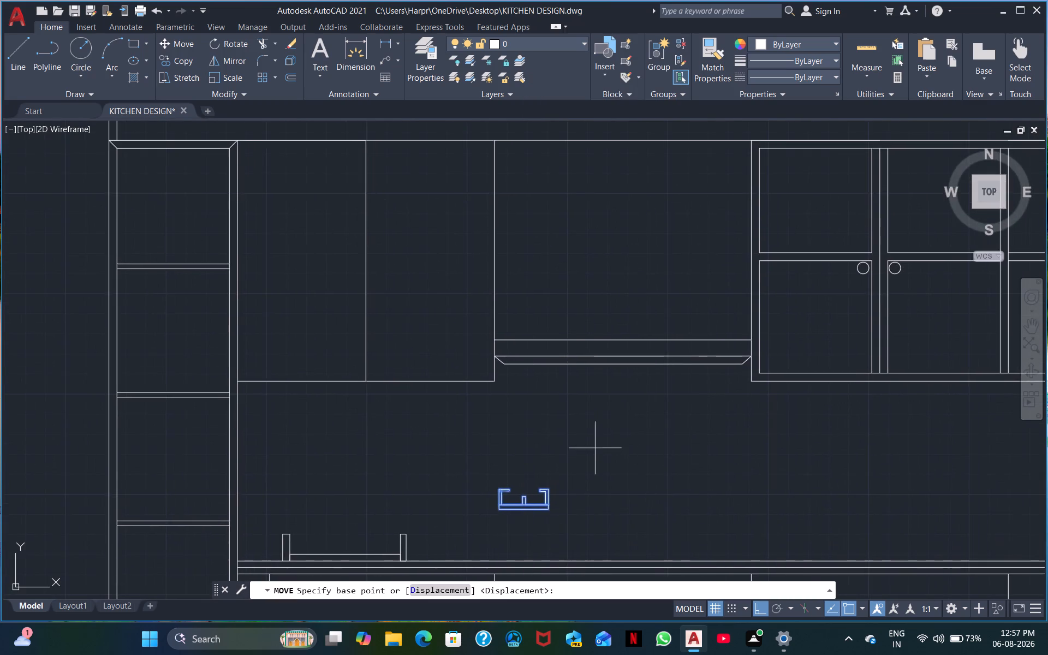
scroll(593, 445, up, 1)
middle_drag(538, 491, 572, 245)
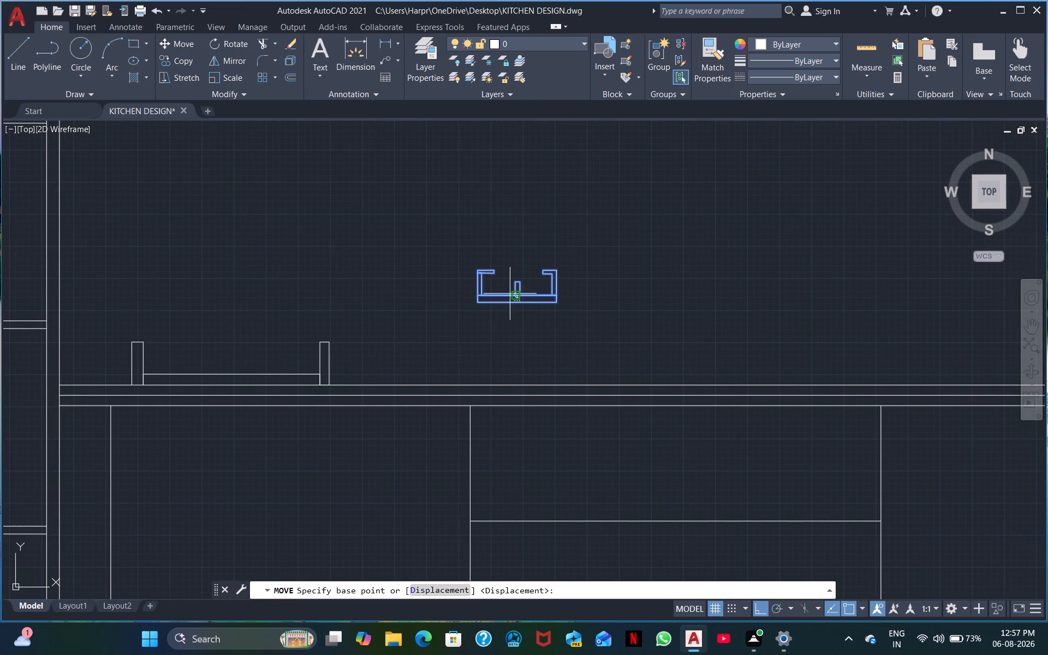
click(517, 281)
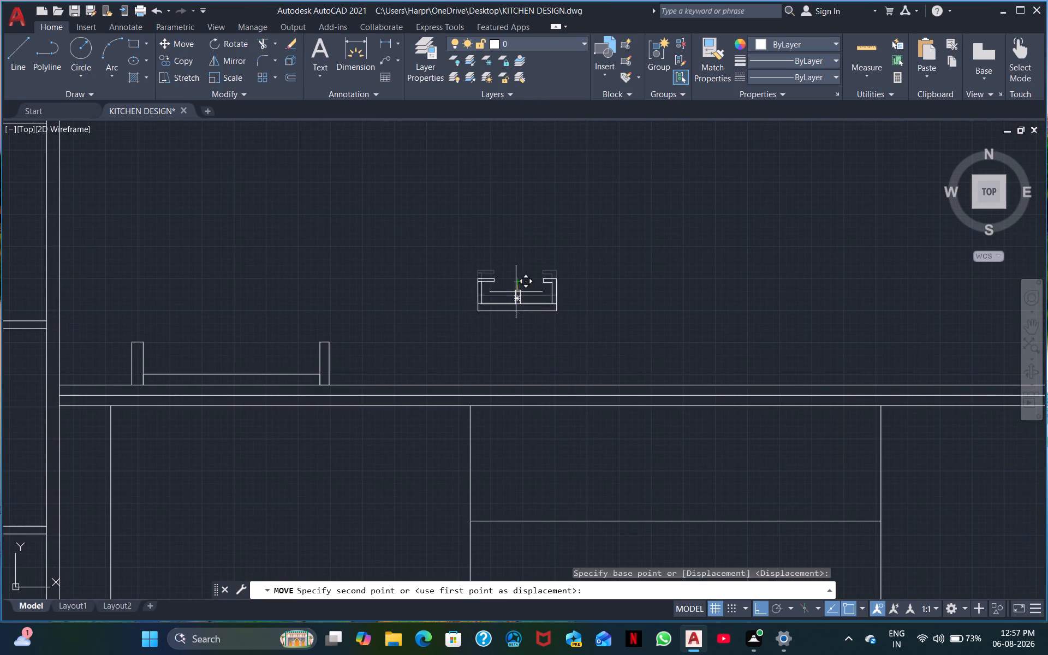
click(510, 365)
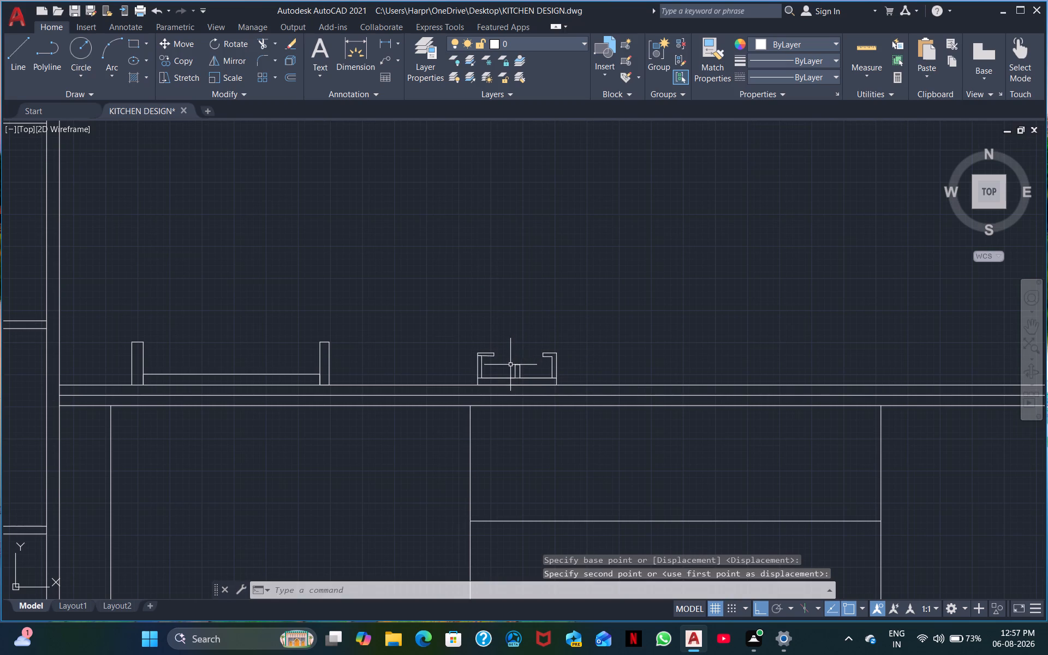
Copy the complete bracket-shaped fixture, including its base, twice along the countertop: near the second base cabinet's right end and midway between.
click(583, 373)
click(454, 350)
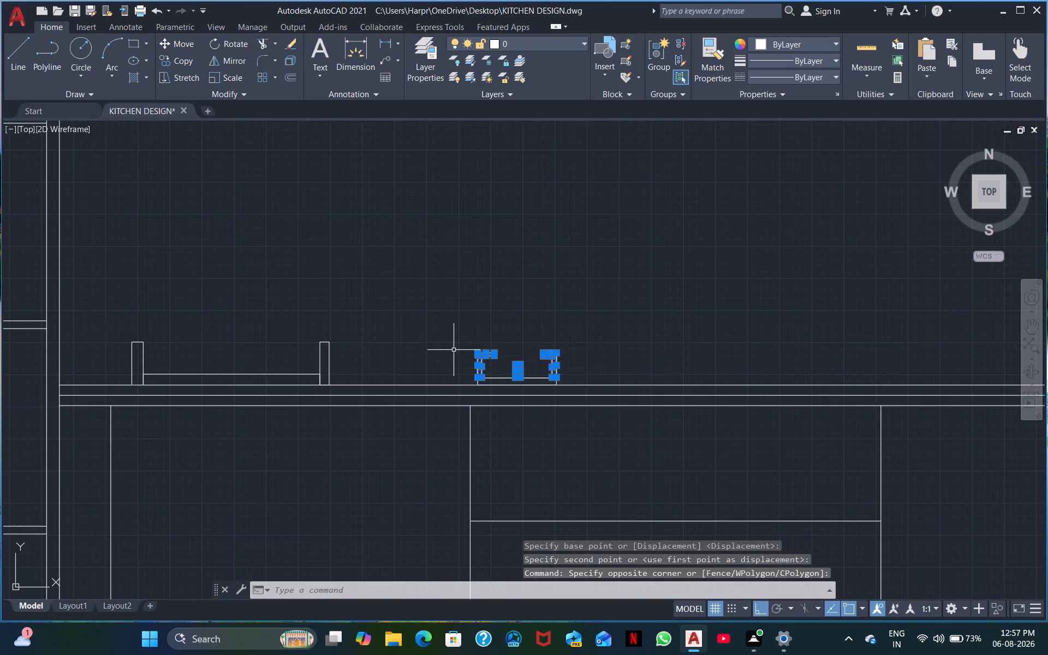
click(501, 379)
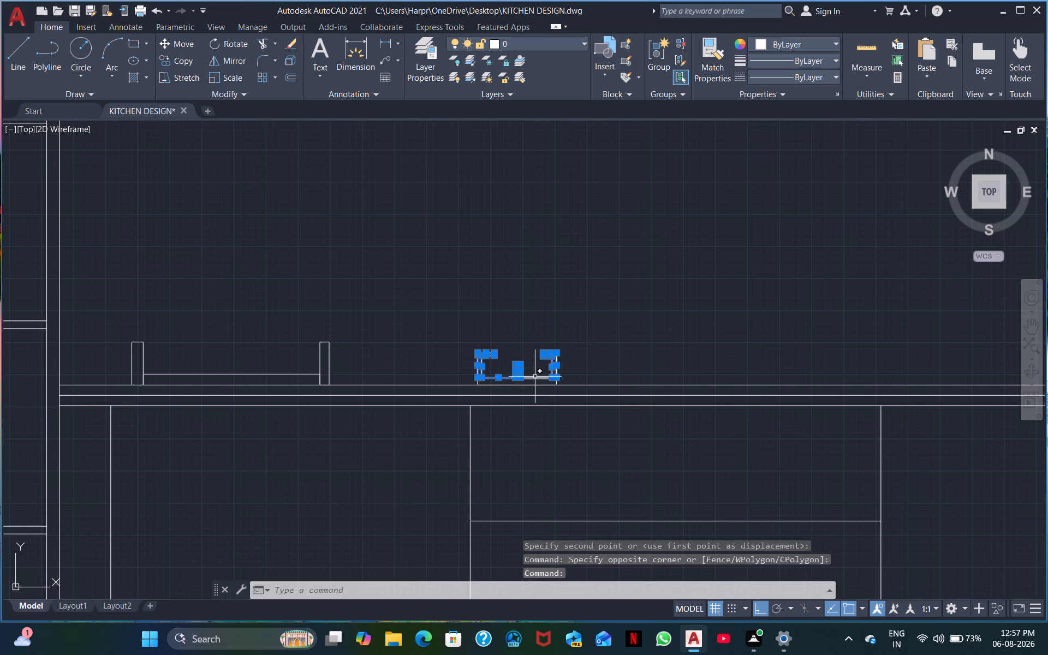
click(532, 377)
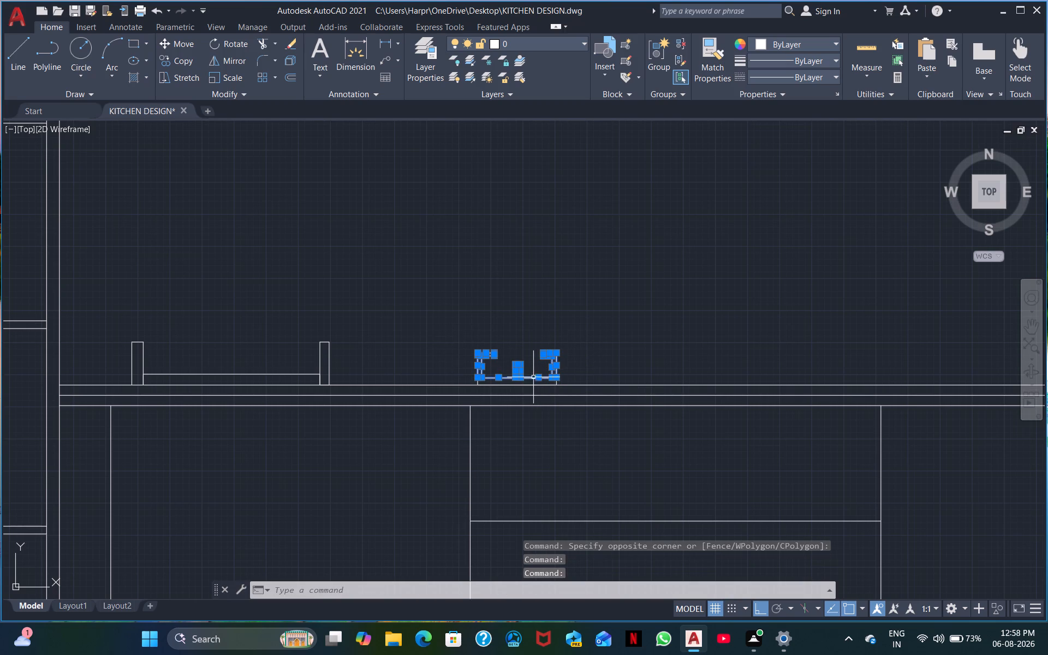
scroll(544, 385, up, 2)
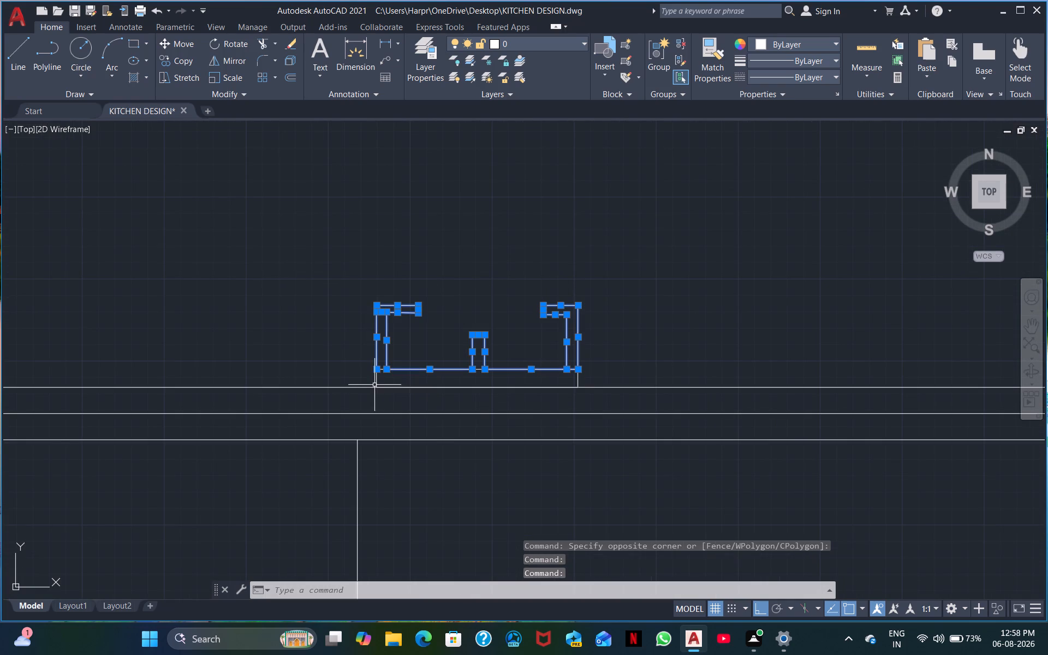
click(377, 384)
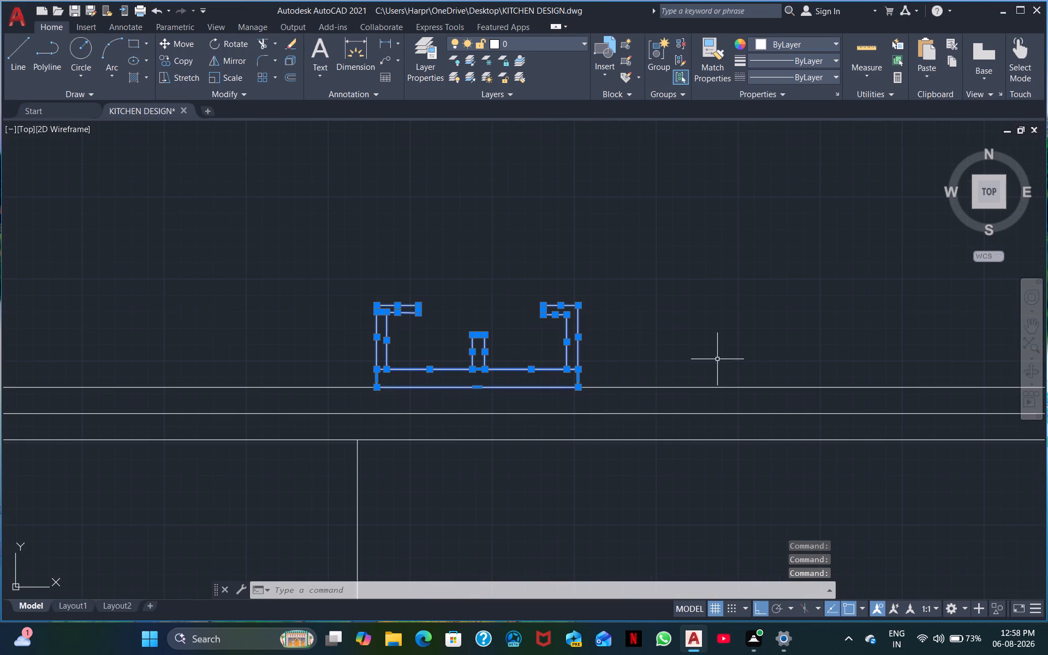
right_click(717, 360)
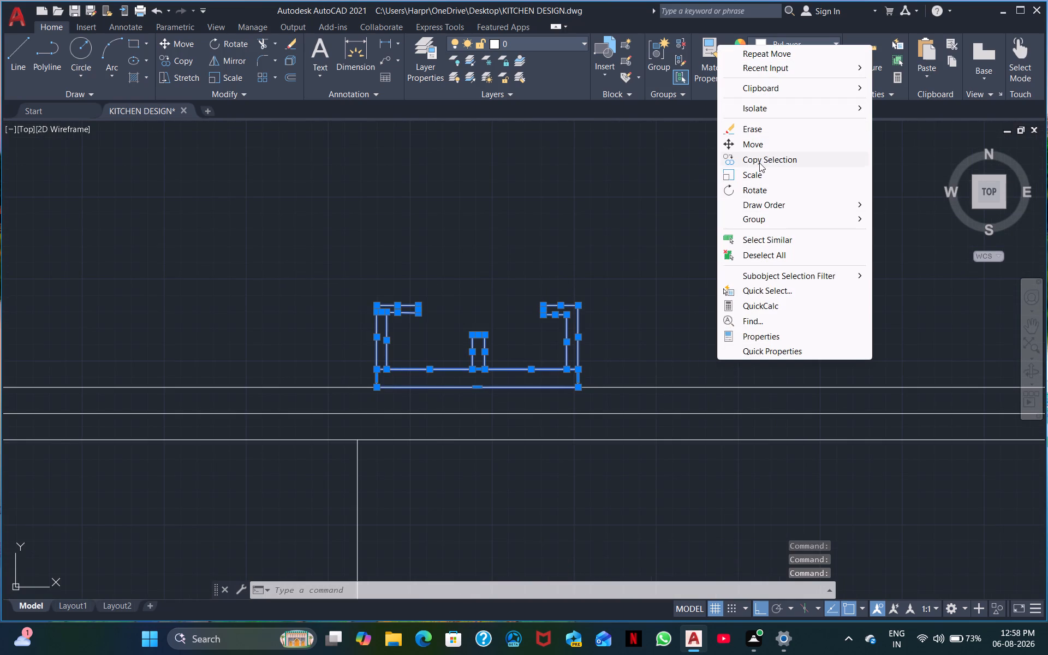
click(759, 163)
middle_drag(727, 317, 662, 295)
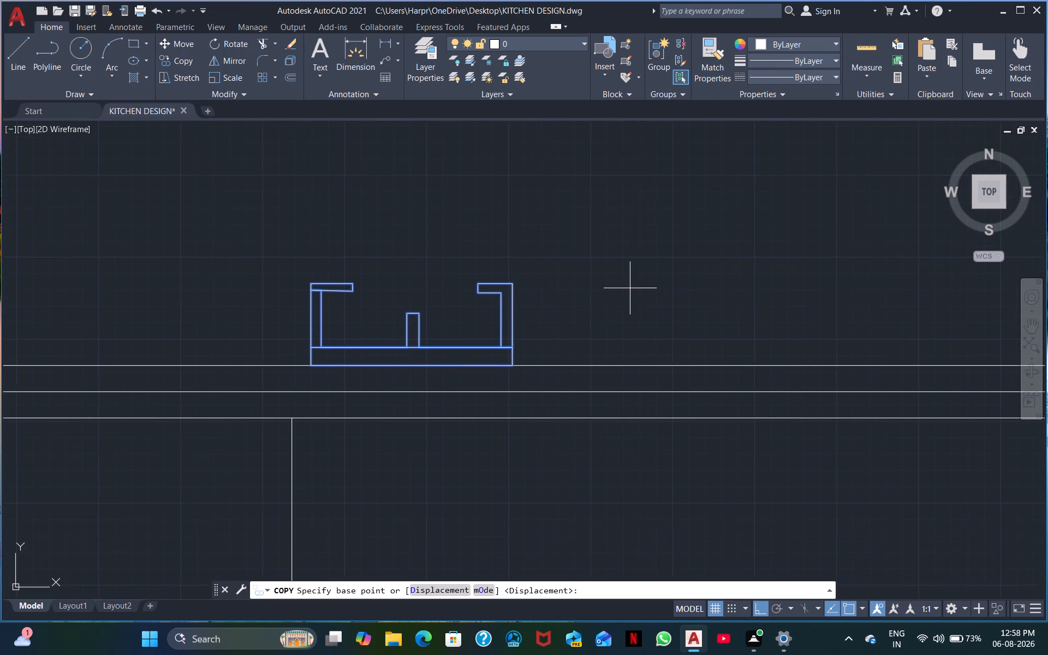
scroll(628, 291, down, 2)
middle_drag(636, 290, 557, 300)
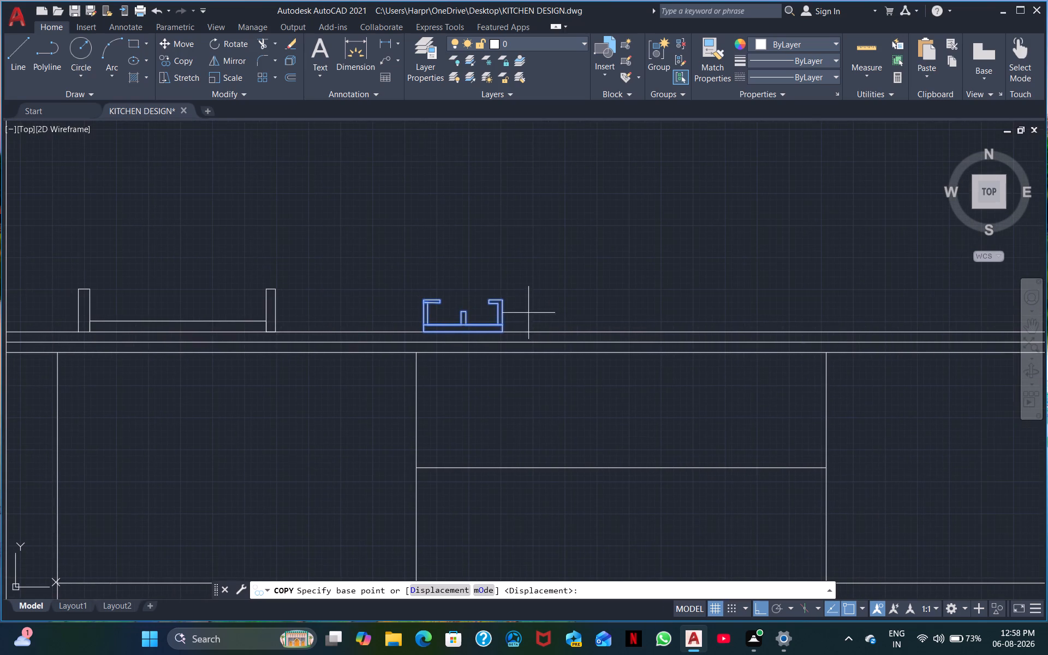
click(459, 331)
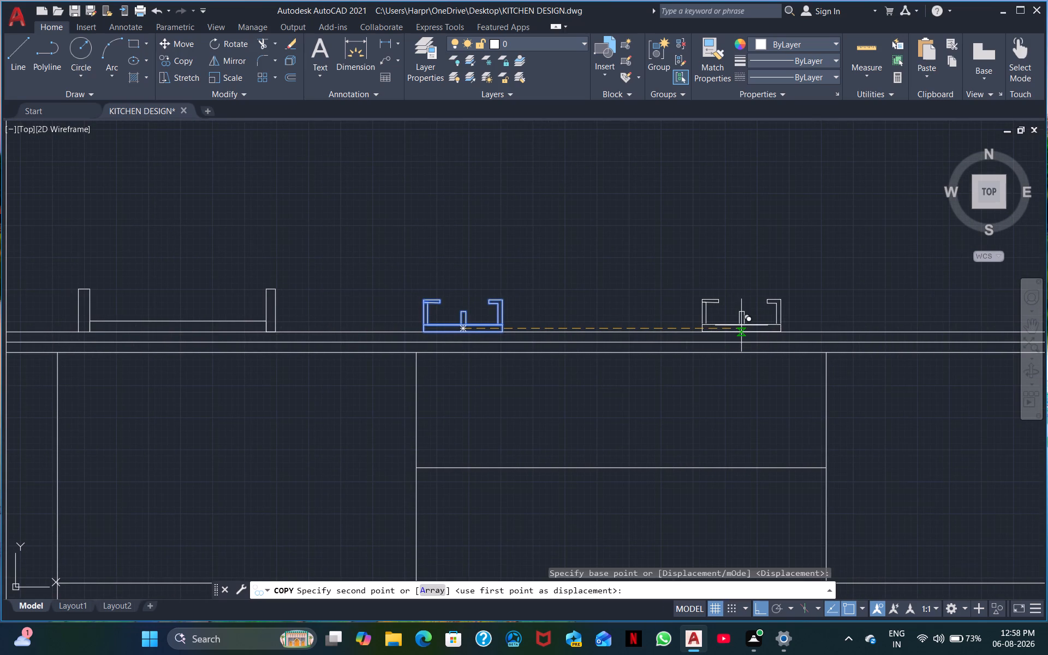
click(769, 328)
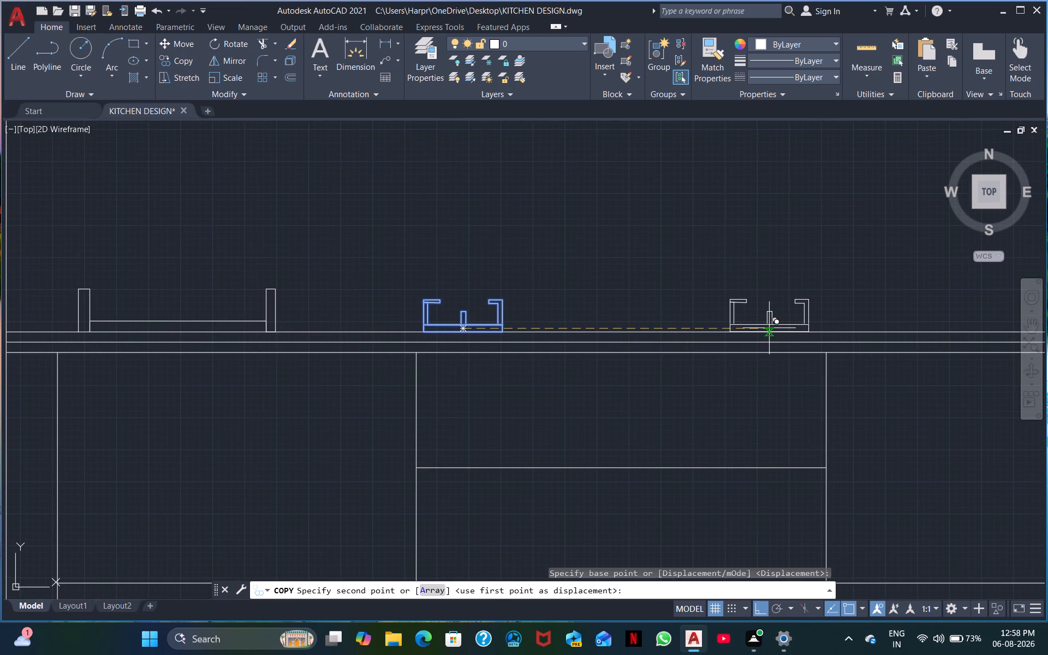
click(609, 335)
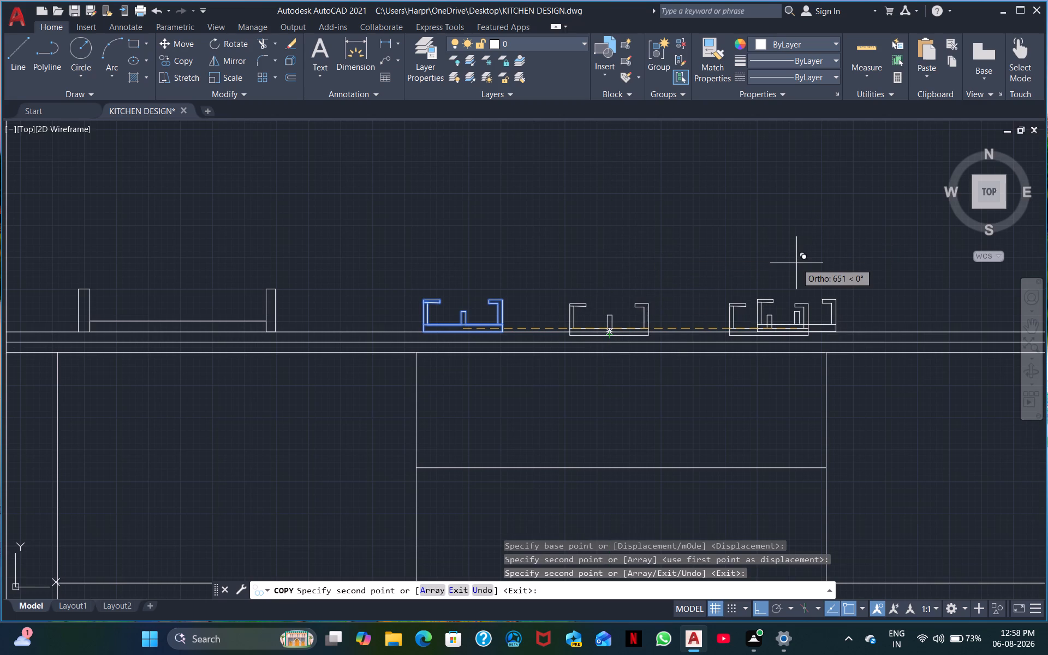
key(Escape)
Move the middle fixture copy straight up from its centre post, just clear of the countertop's top line.
click(663, 320)
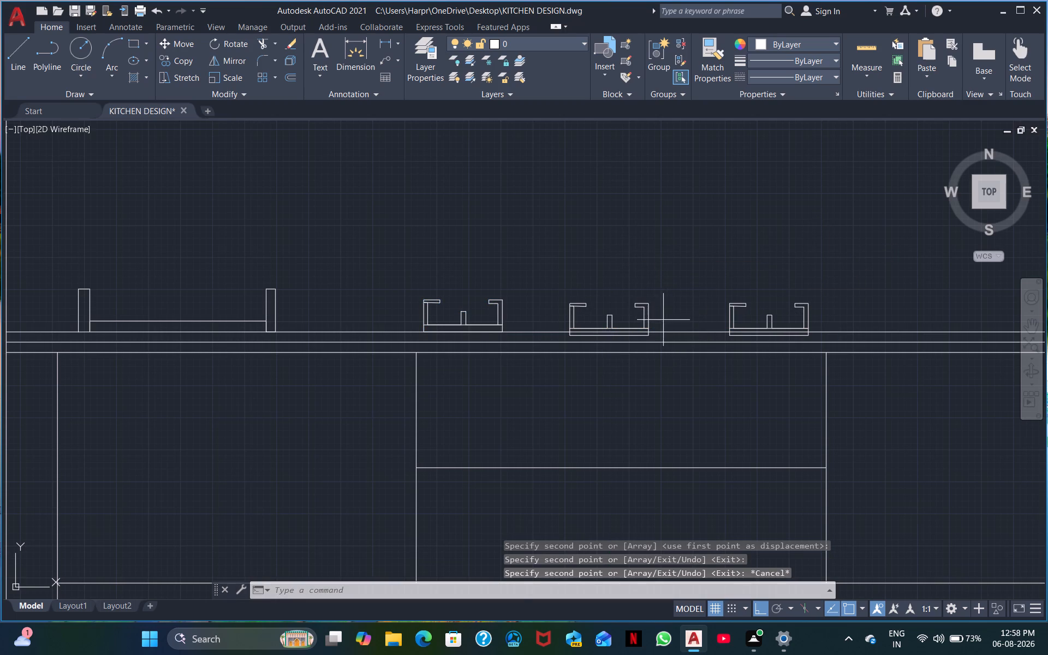
click(509, 299)
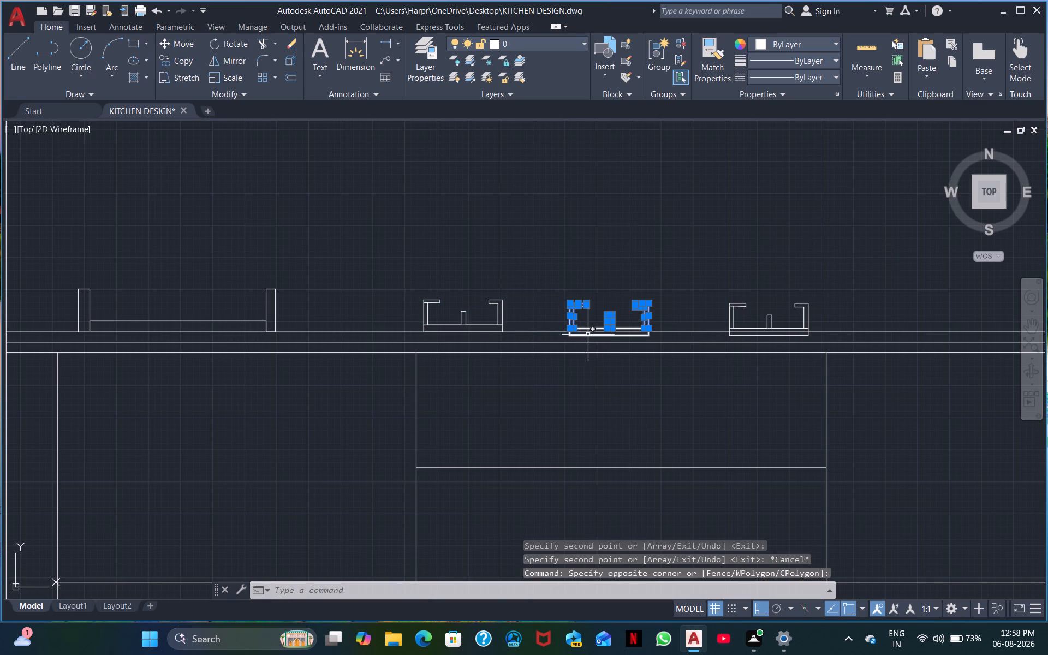
click(587, 335)
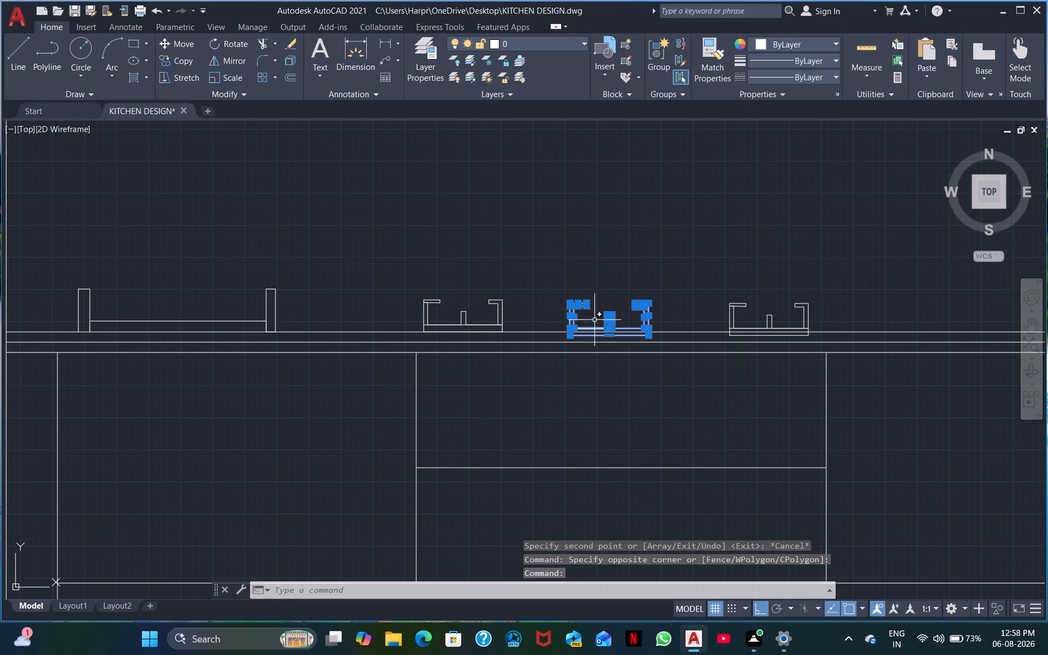
right_click(595, 319)
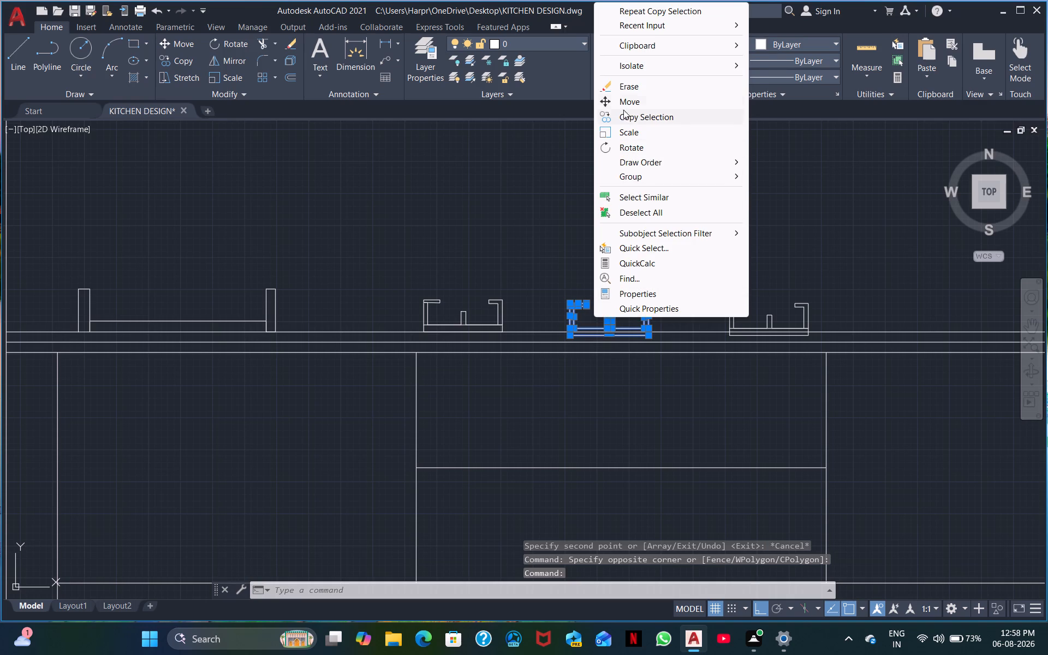
click(626, 96)
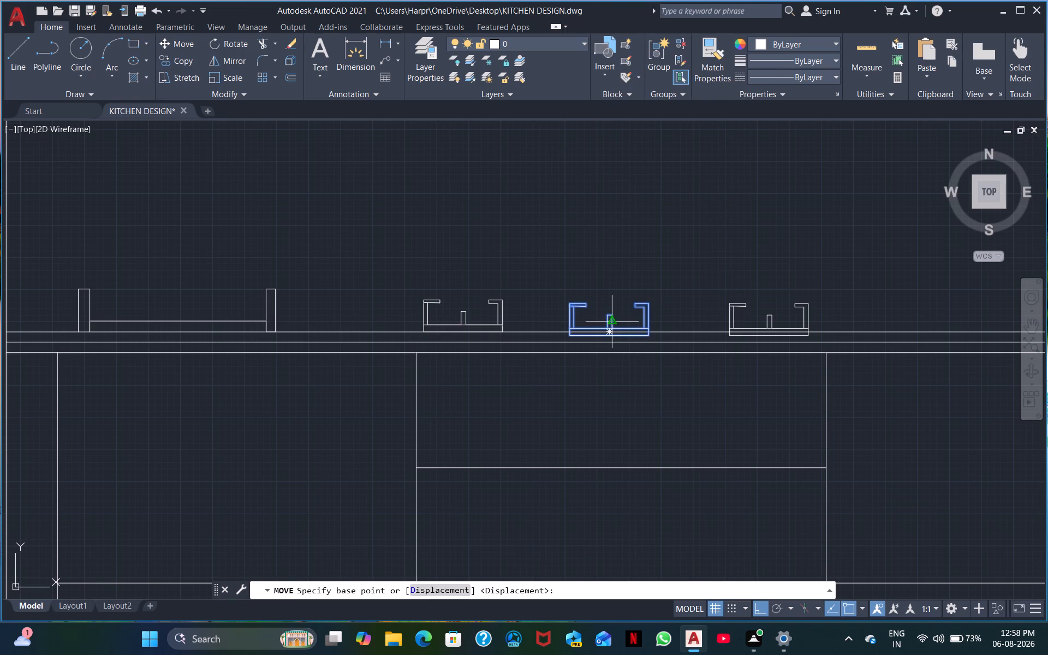
click(609, 315)
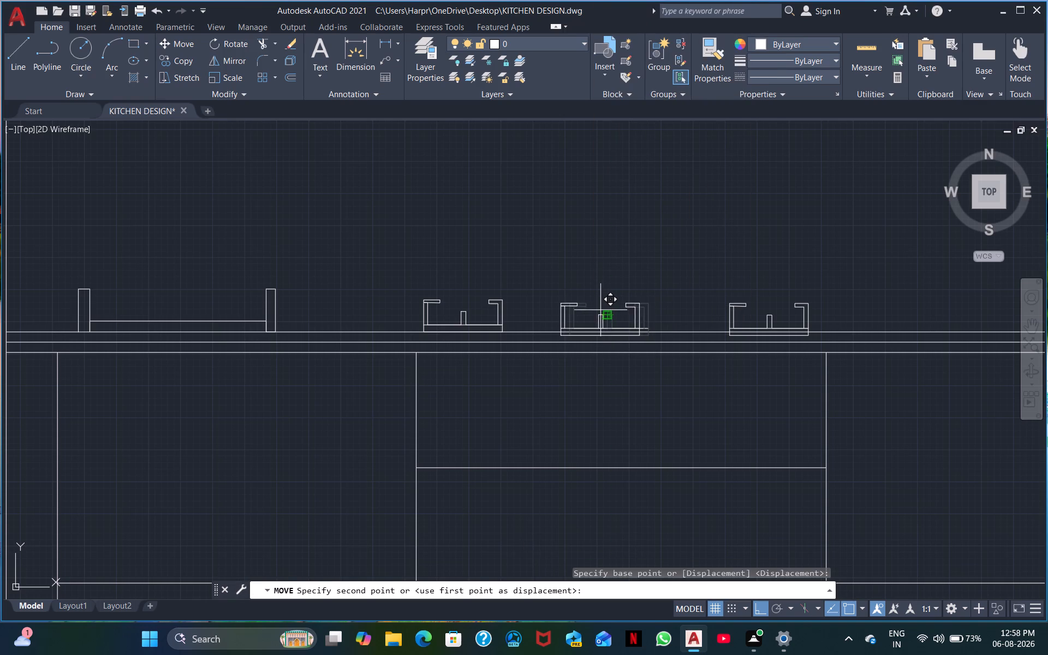
click(602, 303)
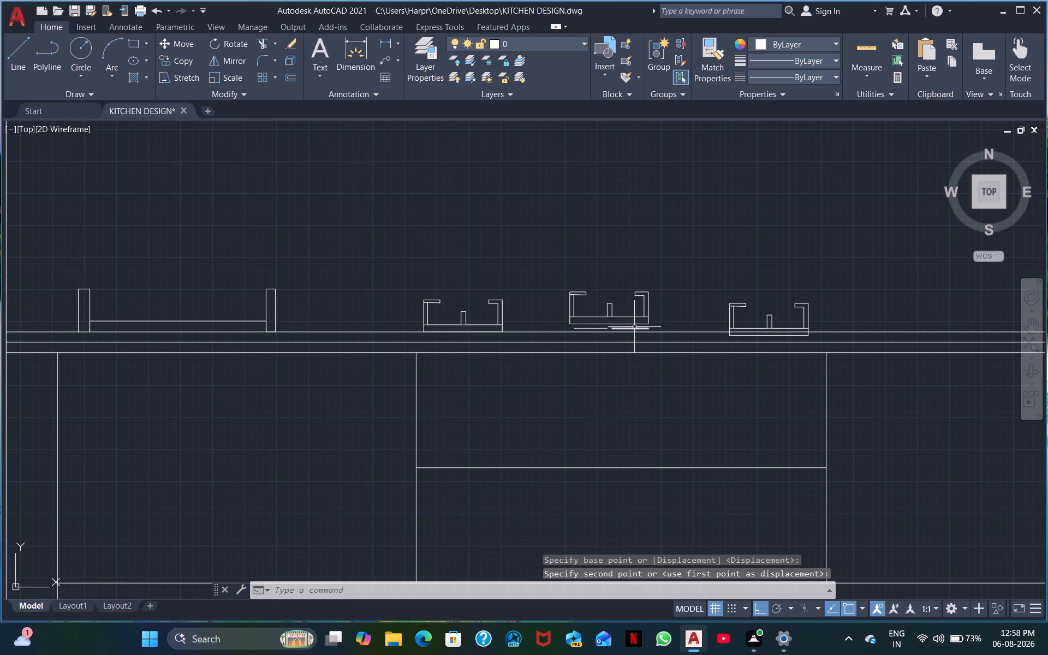
Erase the two stray base line segments left beneath the middle fixture copy.
click(630, 328)
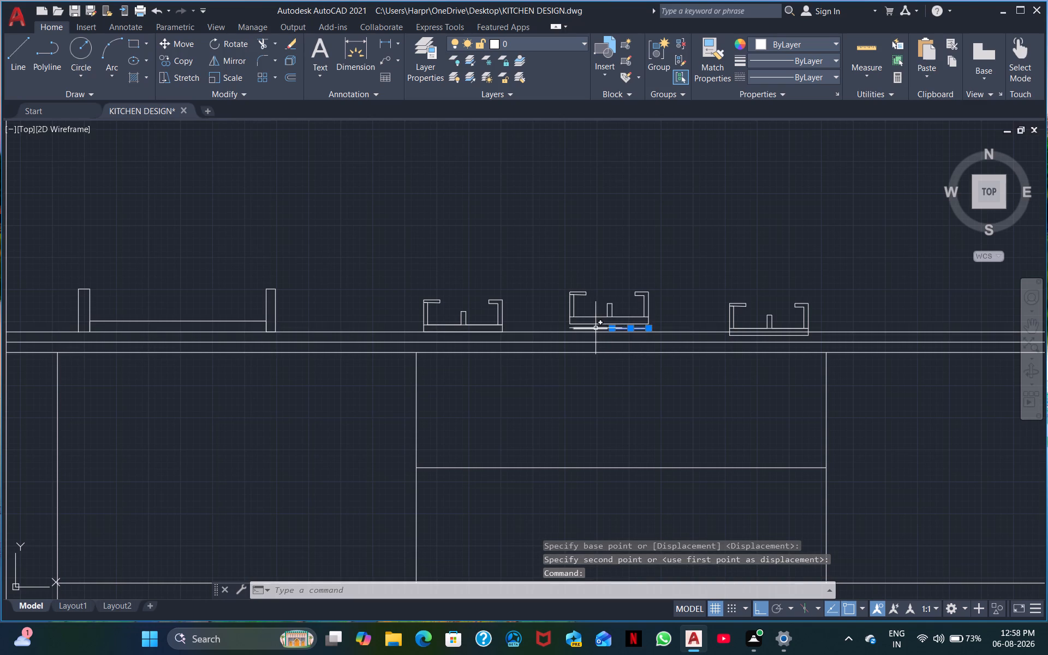
click(596, 328)
right_click(598, 325)
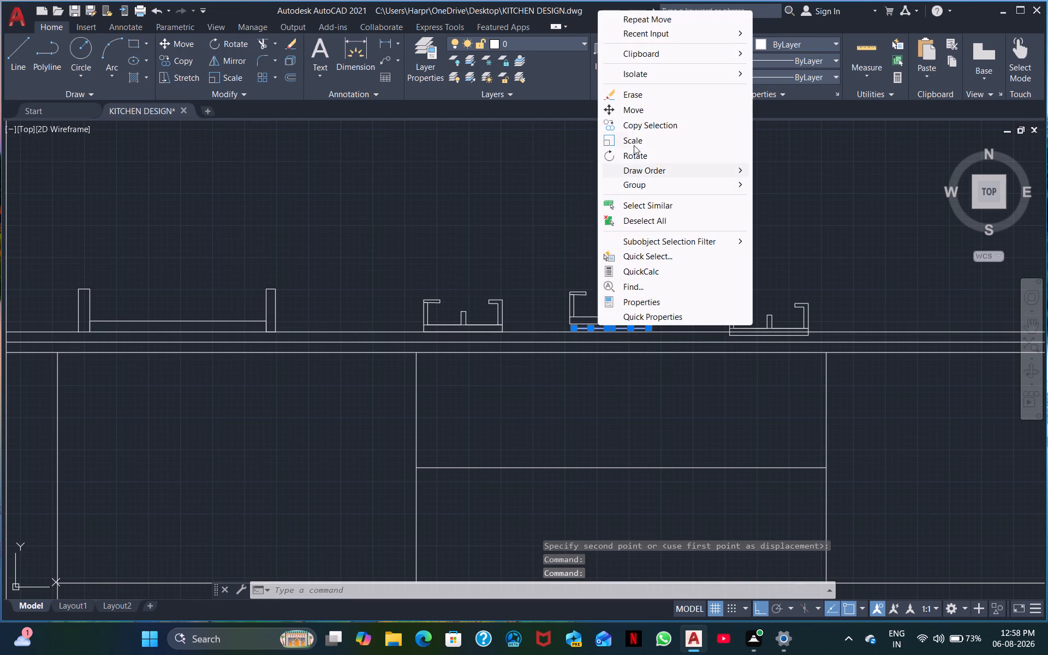
click(637, 97)
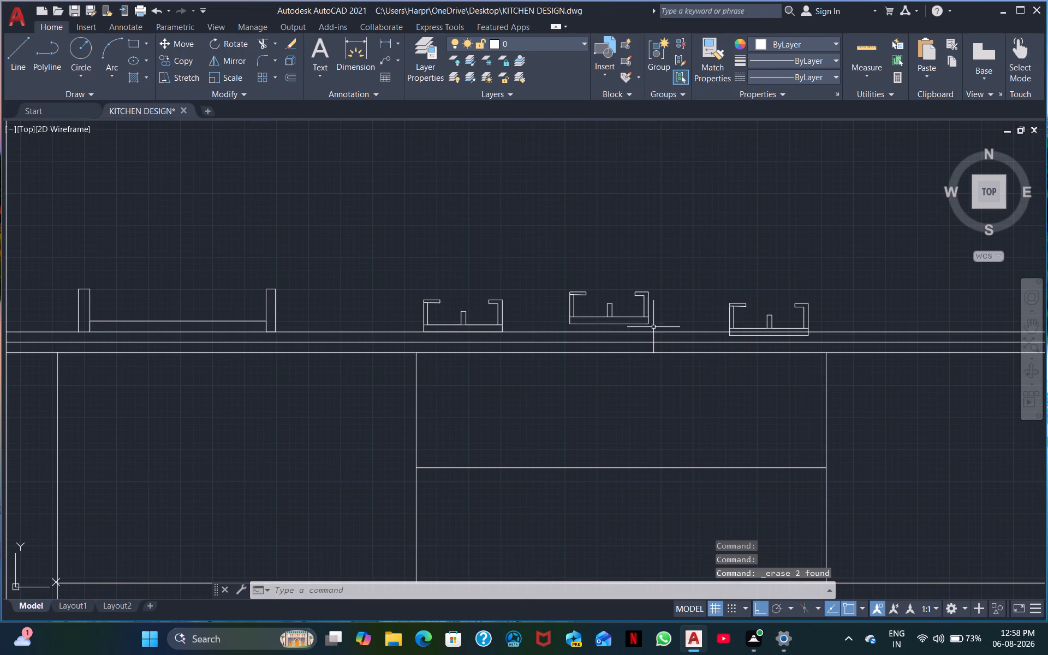
Move the middle fixture copy straight down so its base rests on the countertop's top line.
click(656, 326)
click(556, 277)
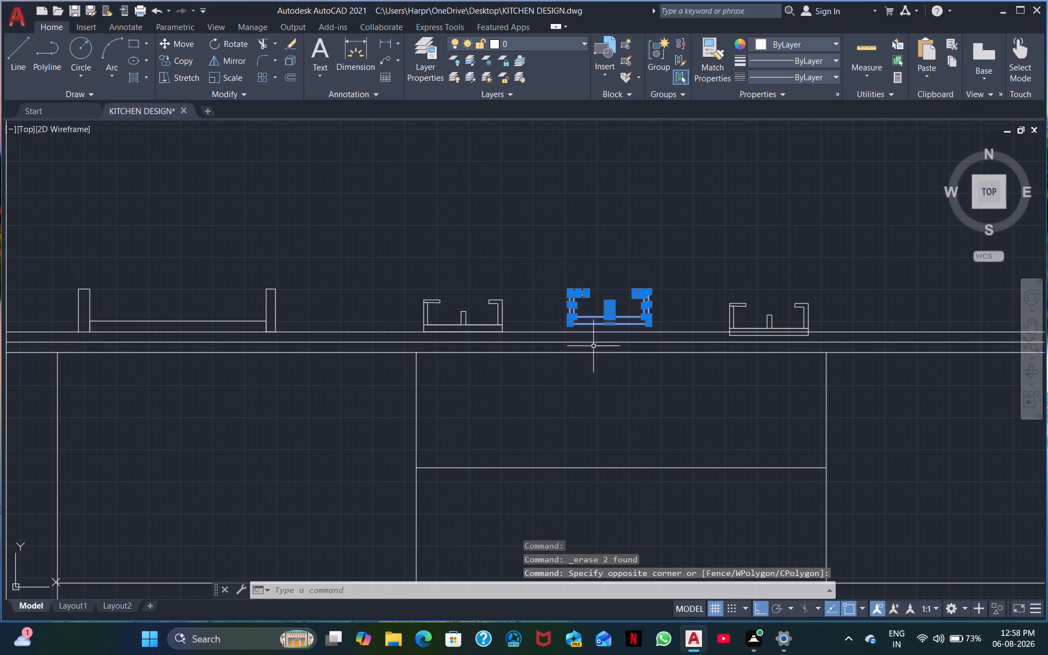
right_click(613, 311)
right_click(613, 311)
click(646, 404)
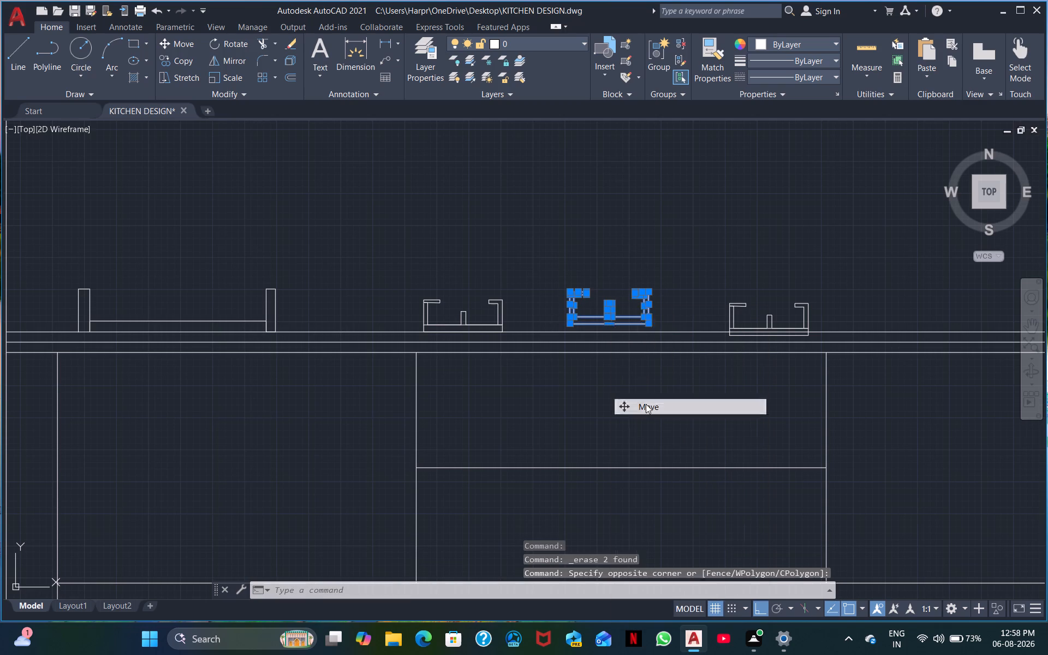
click(611, 323)
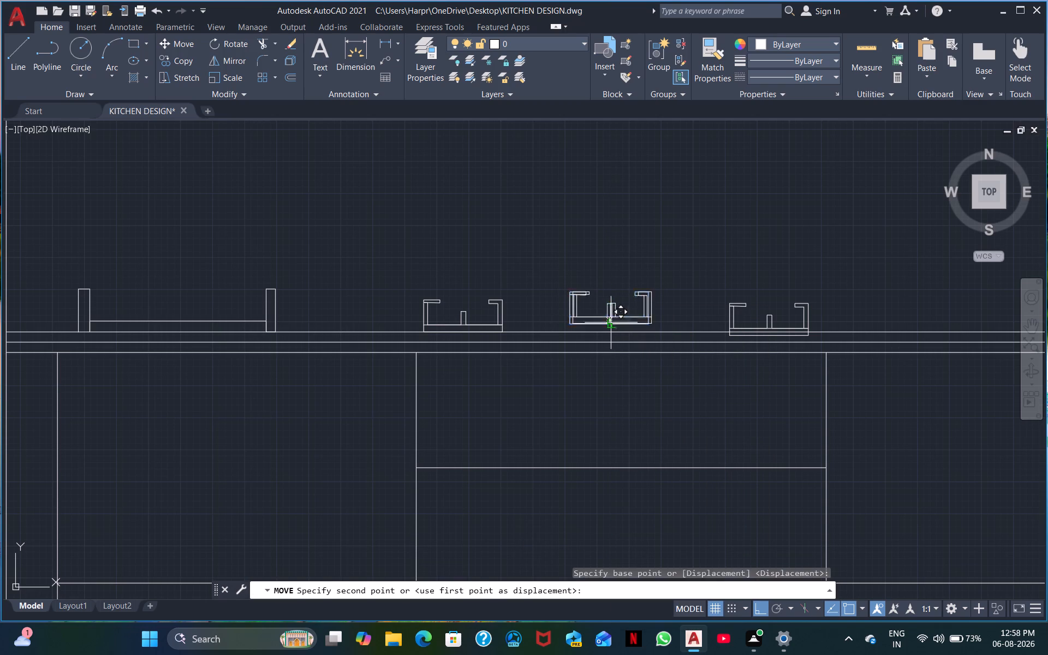
click(605, 332)
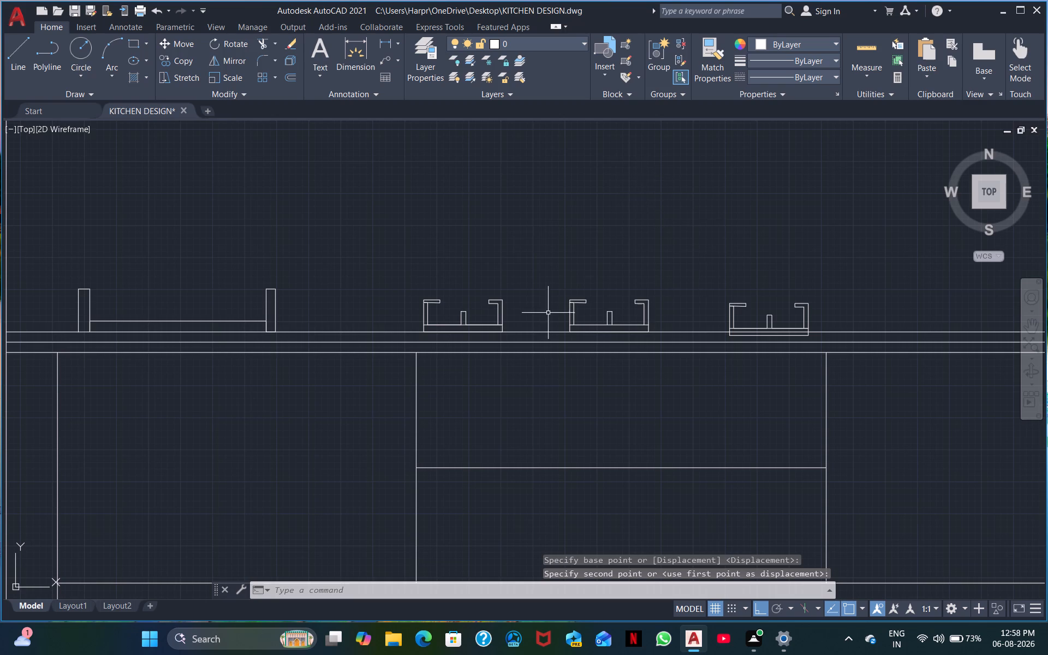
Move the rightmost fixture copy, including its base lines, straight up so it rests on the countertop's top line.
middle_drag(570, 312, 141, 366)
click(426, 377)
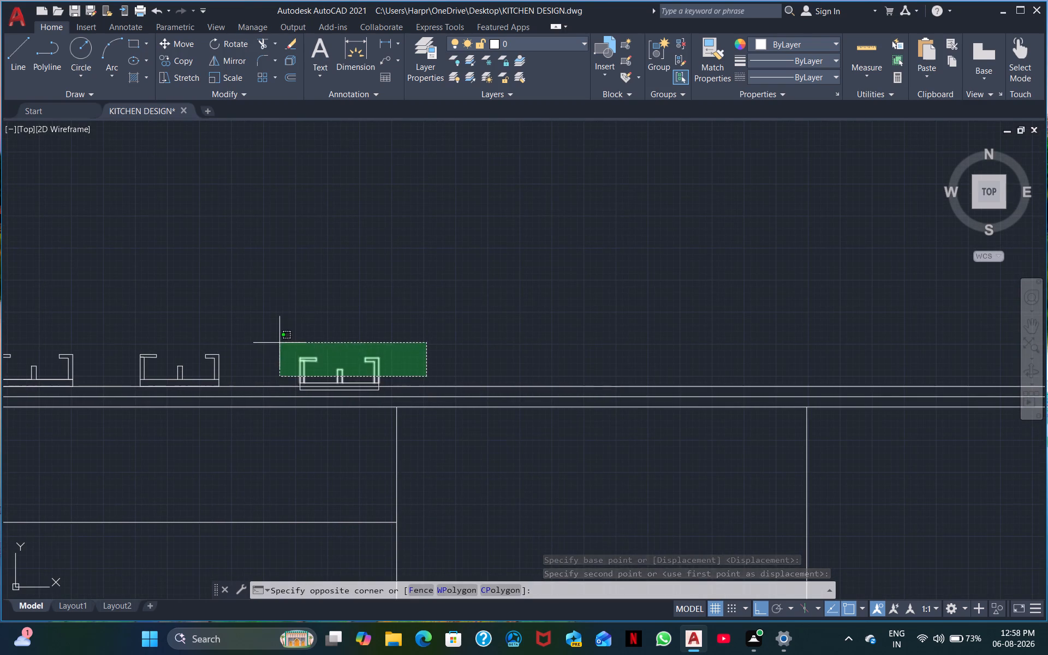
click(279, 343)
click(317, 383)
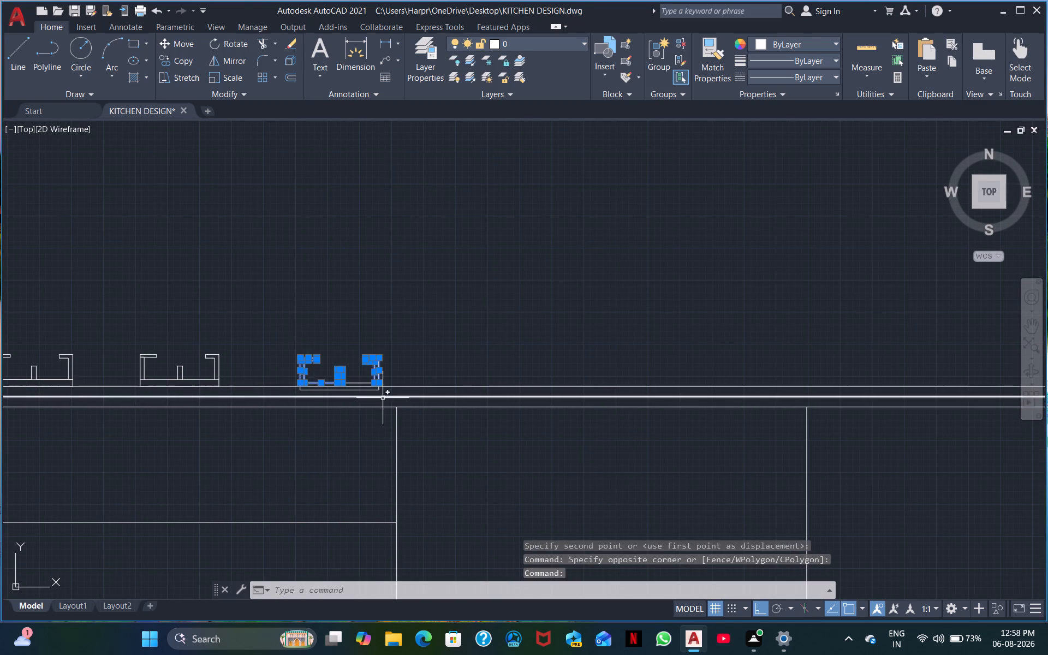
click(359, 381)
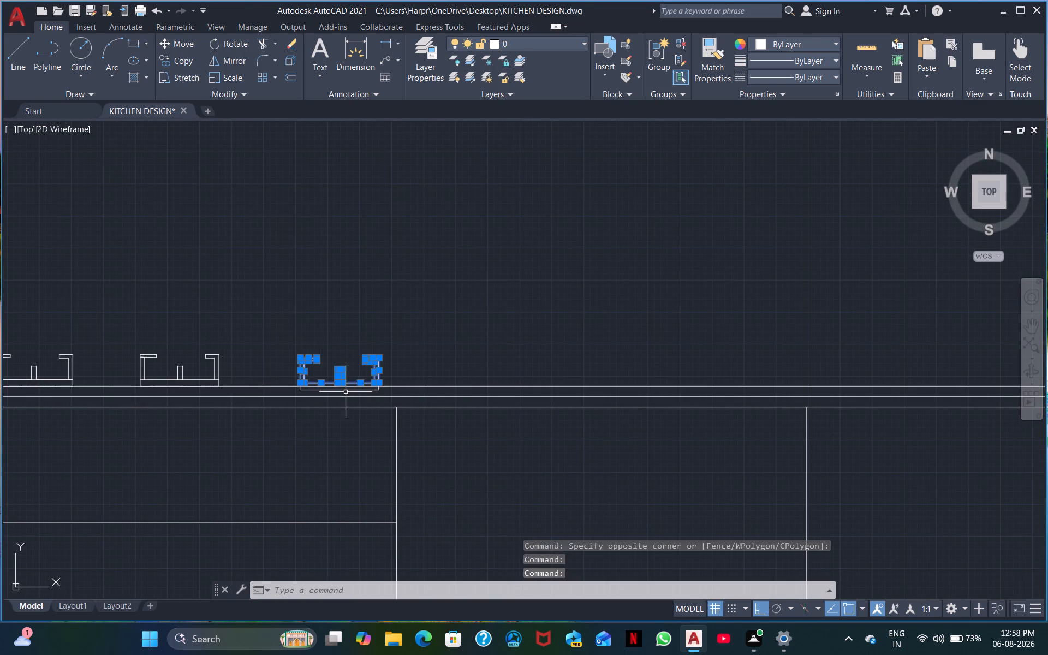
click(343, 390)
right_click(342, 381)
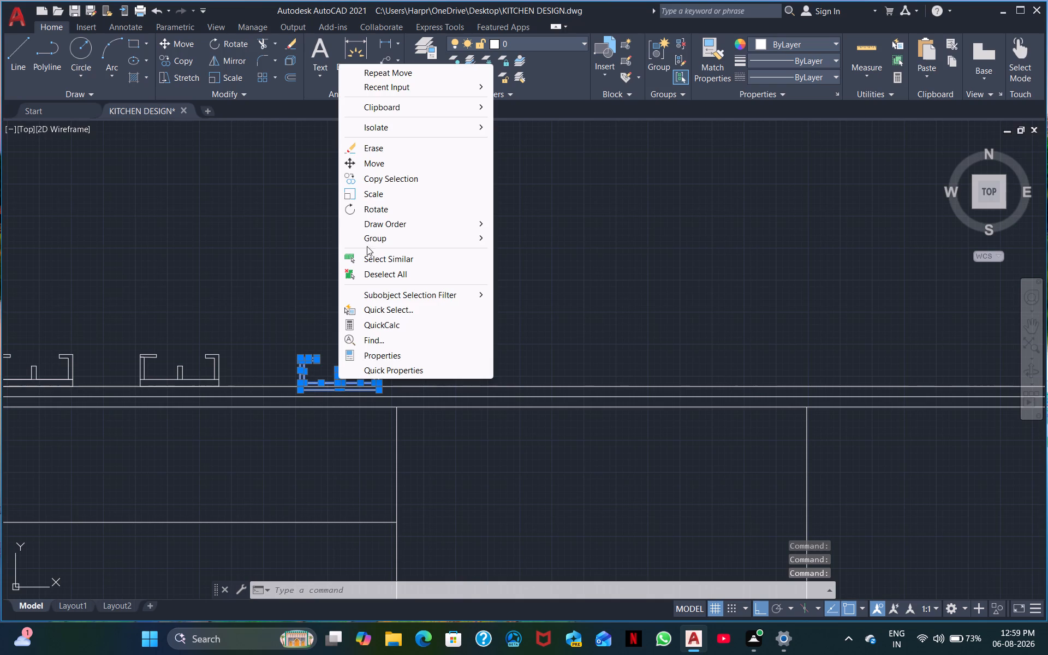
click(370, 164)
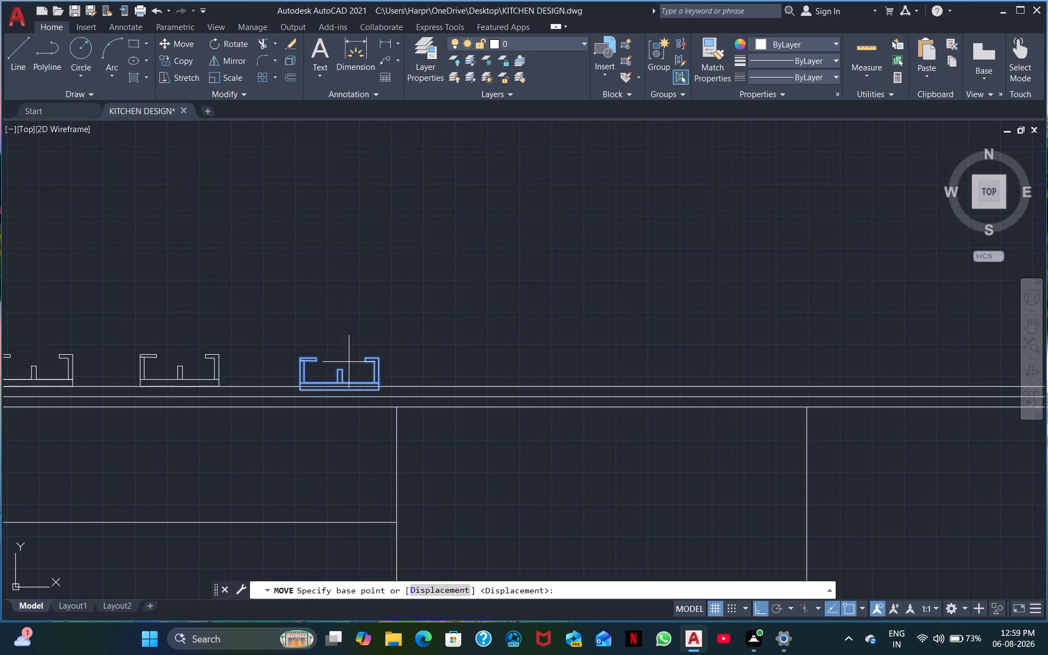
click(340, 391)
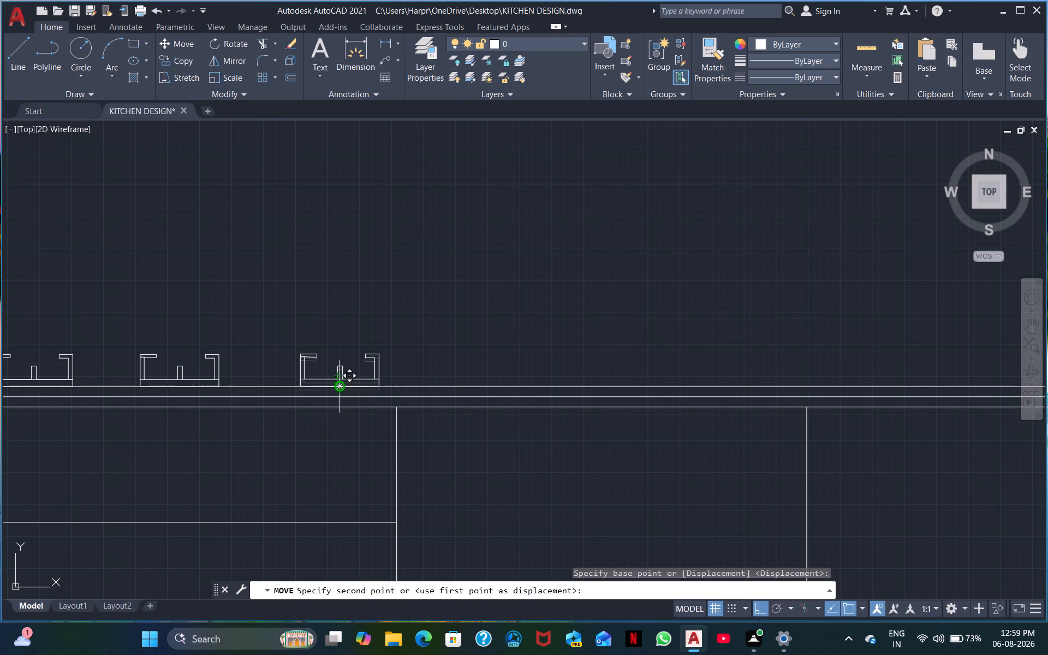
click(342, 386)
Draw a nearly square rectangle about 158 wide as a pot body in the open space above the middle burner.
middle_drag(412, 300, 535, 231)
scroll(350, 239, down, 2)
middle_drag(360, 224, 379, 282)
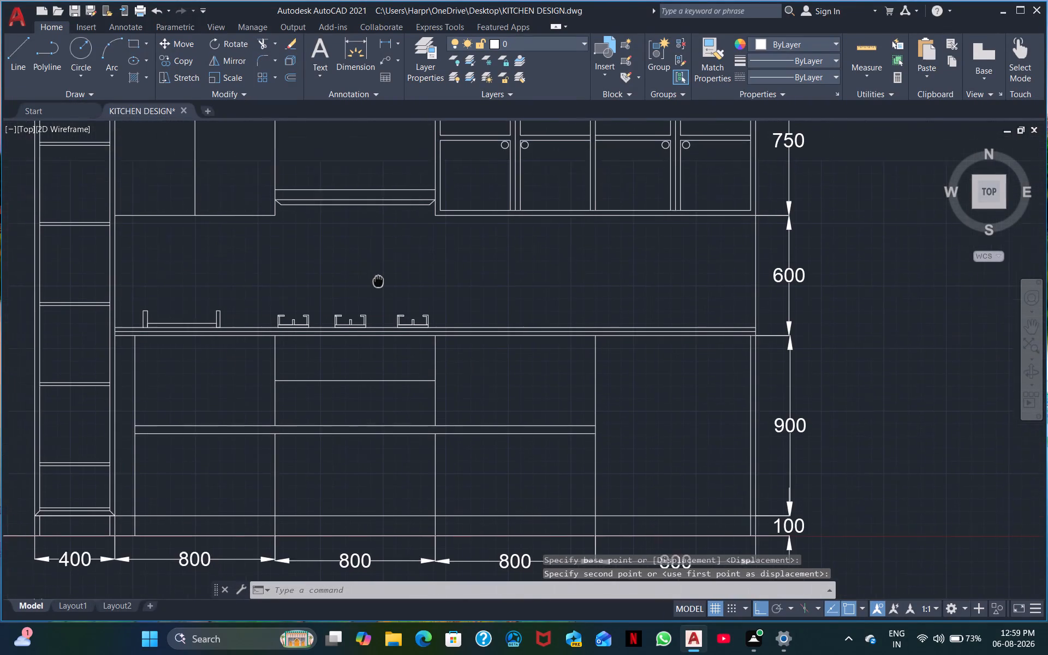
middle_drag(379, 282, 389, 317)
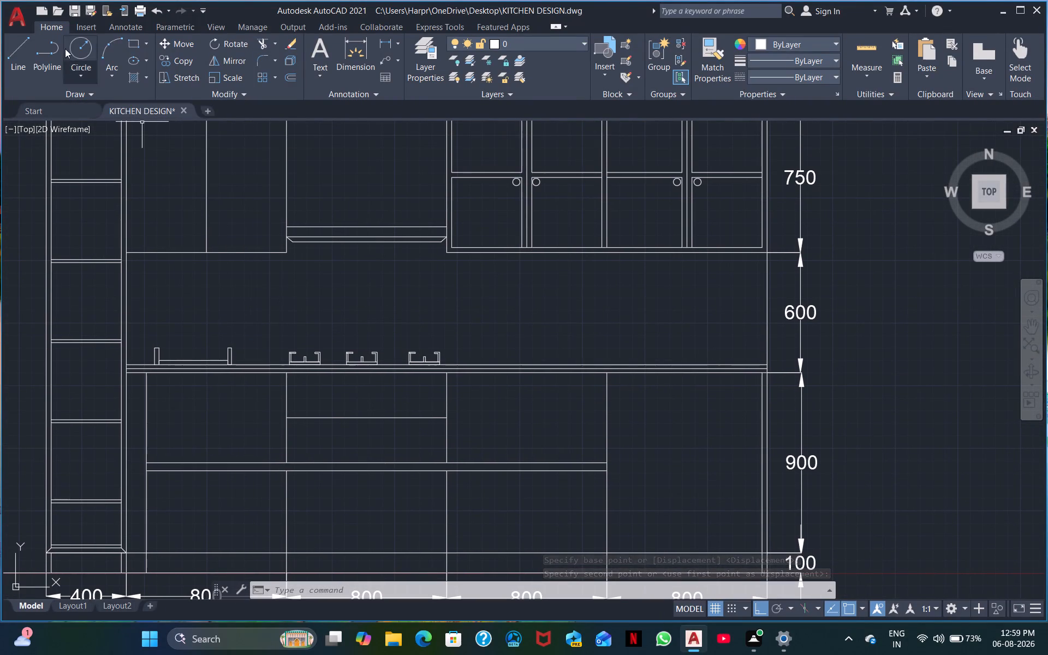
click(135, 47)
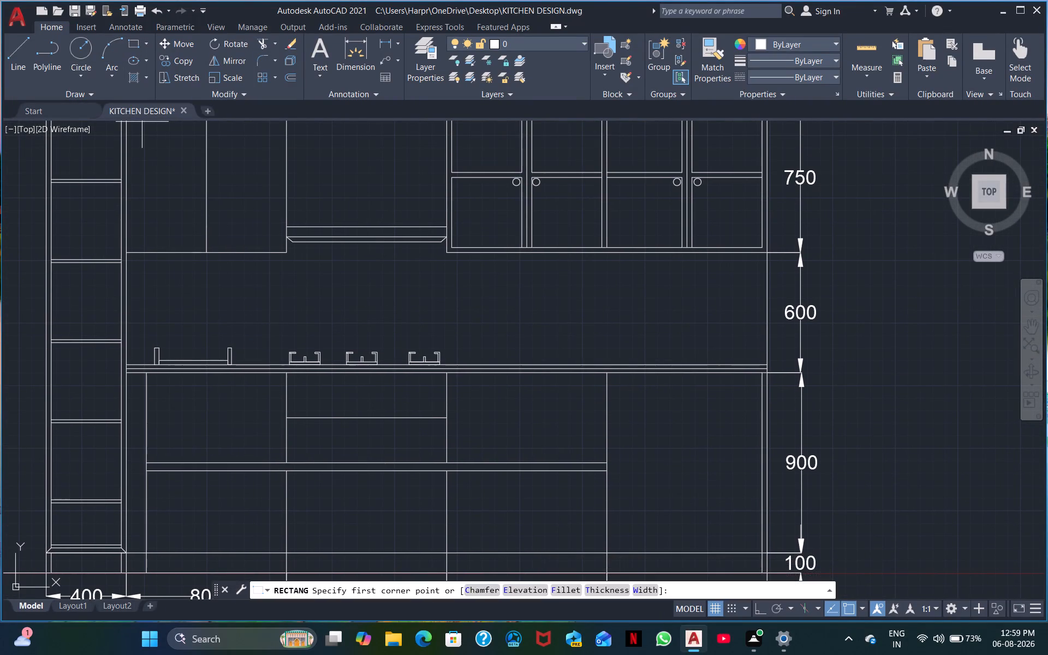
click(331, 279)
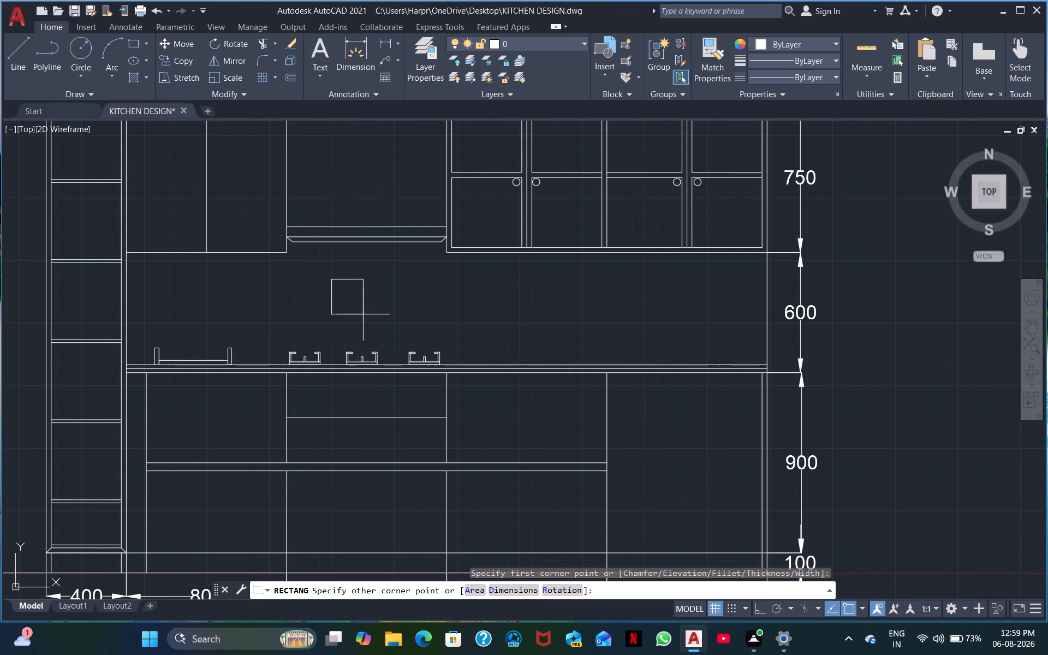
click(363, 314)
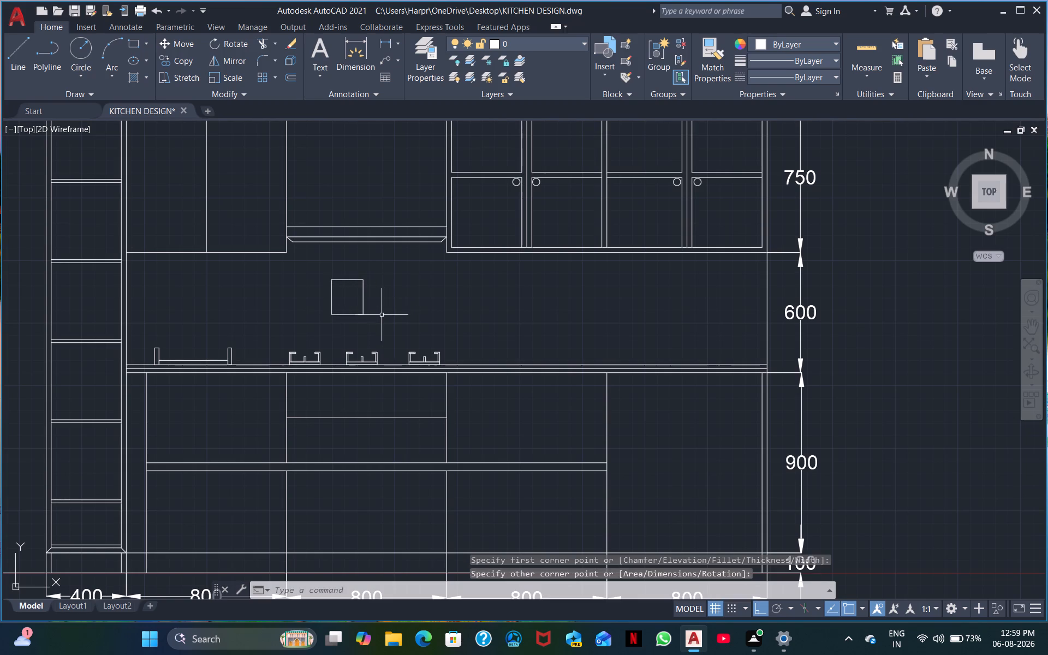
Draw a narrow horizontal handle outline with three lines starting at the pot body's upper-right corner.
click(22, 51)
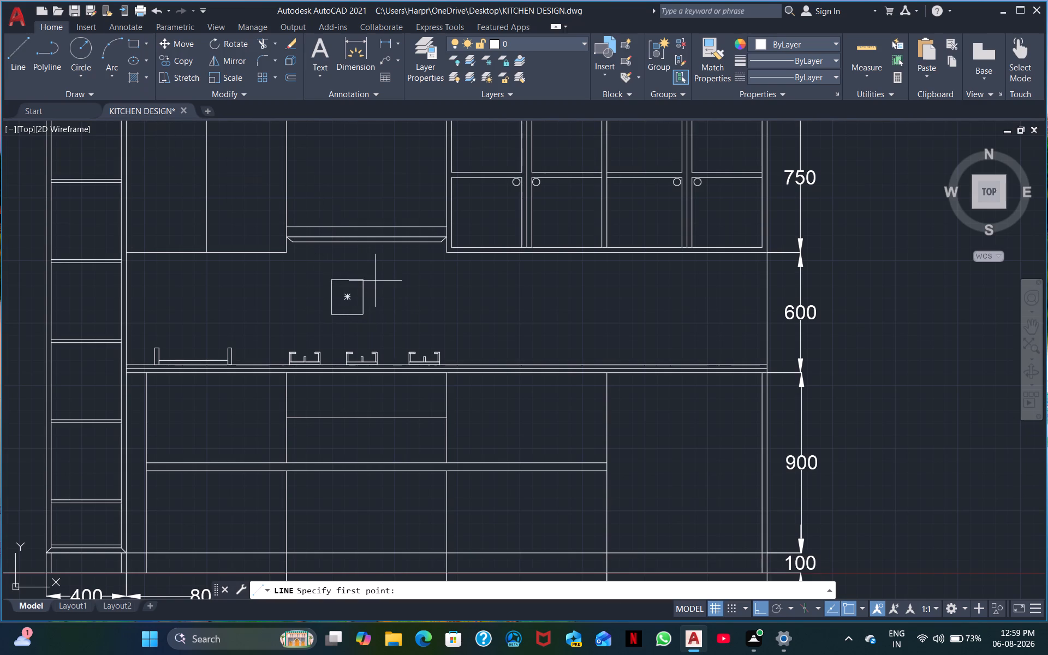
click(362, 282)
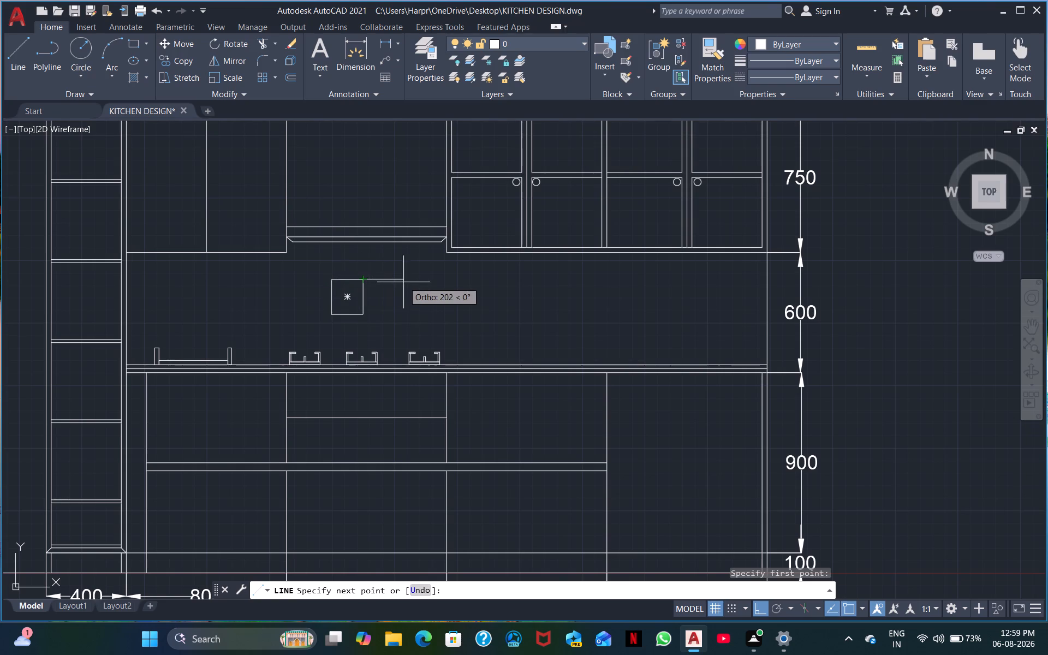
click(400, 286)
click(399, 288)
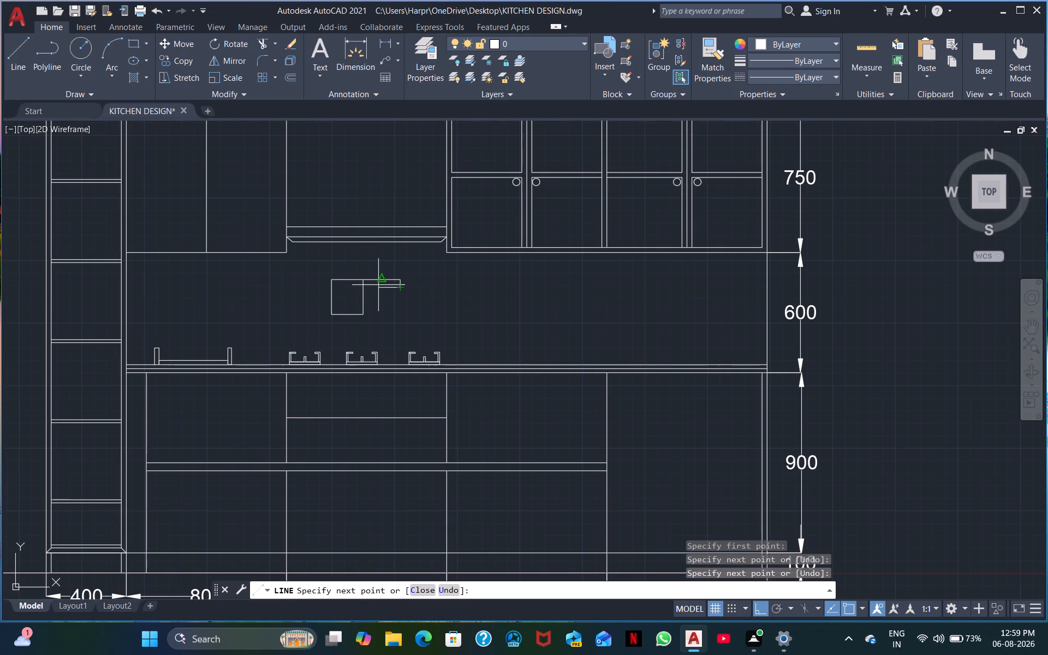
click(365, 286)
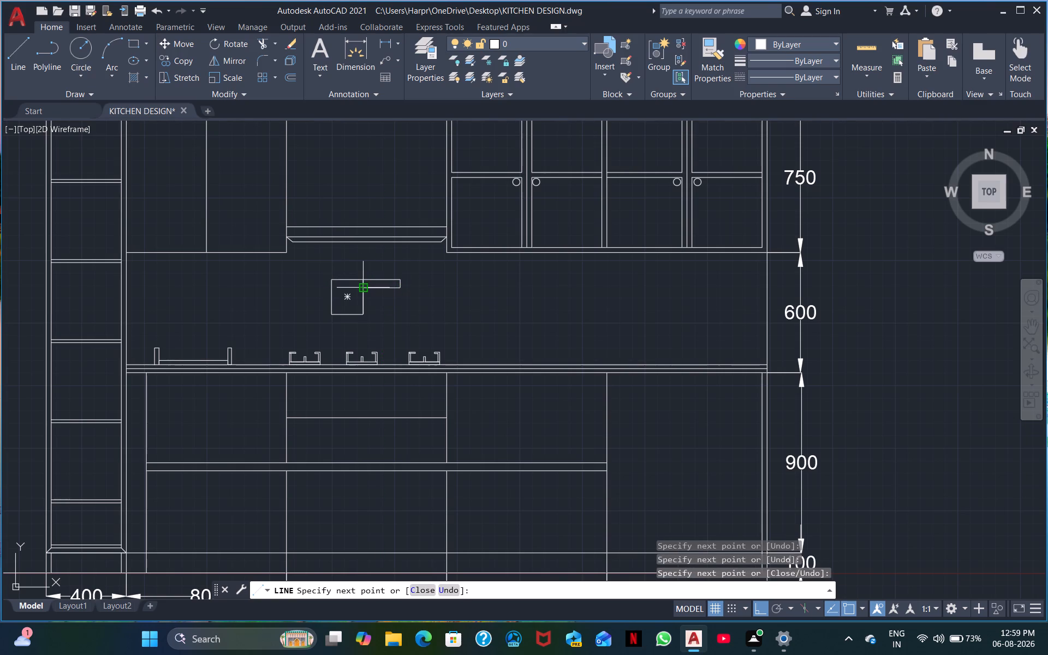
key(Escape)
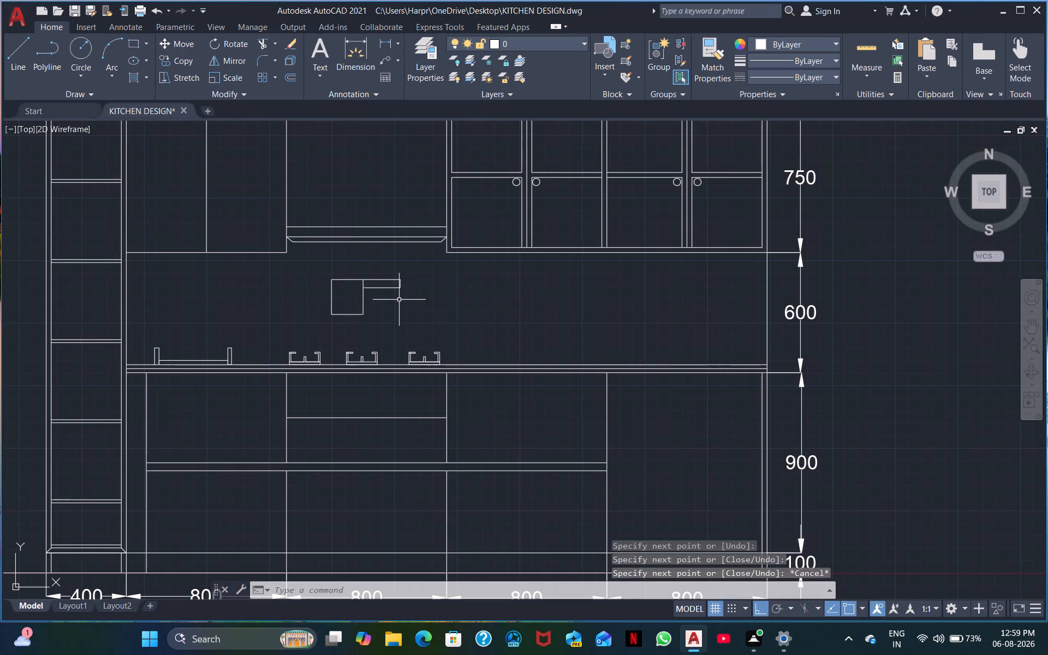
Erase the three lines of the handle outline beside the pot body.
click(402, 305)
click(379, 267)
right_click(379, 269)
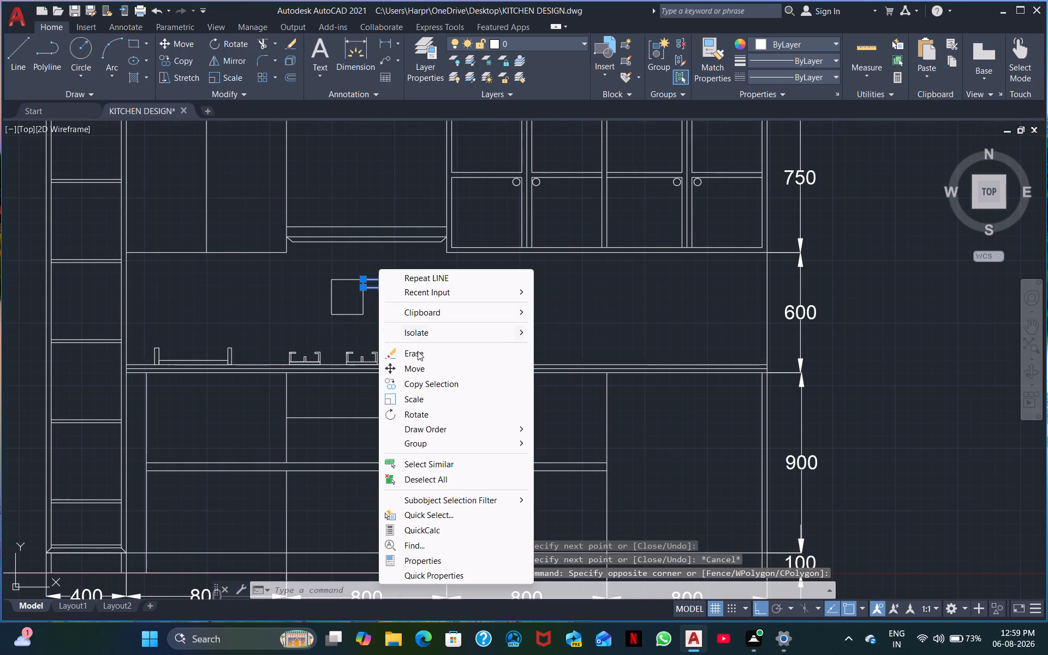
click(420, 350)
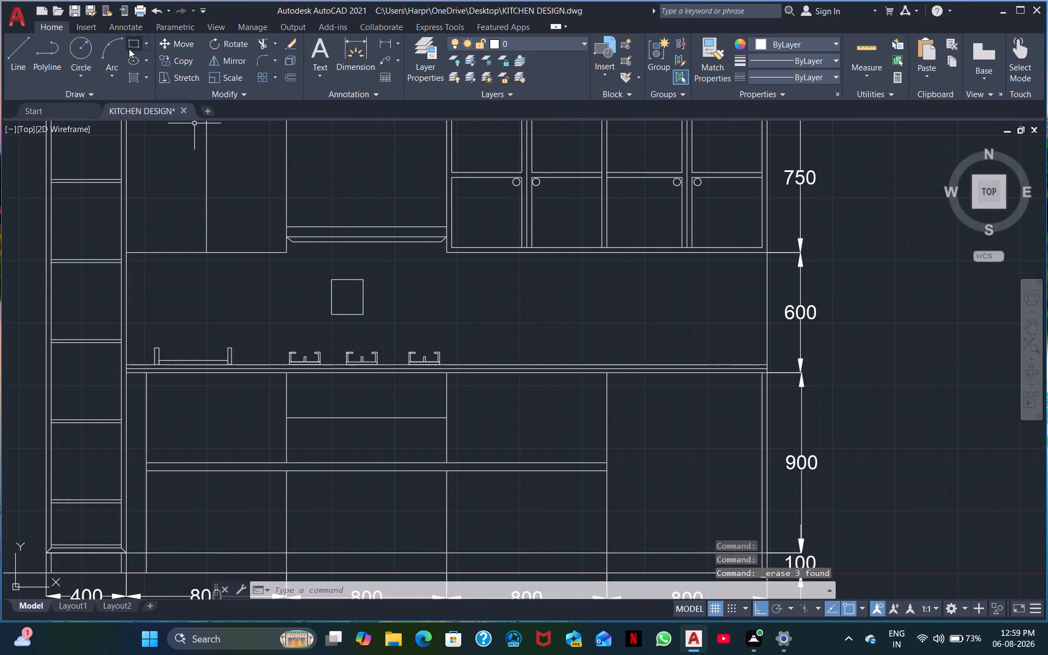
Draw a thin horizontal rectangle as a handle, extending outward from the pot body's upper-right corner.
click(129, 45)
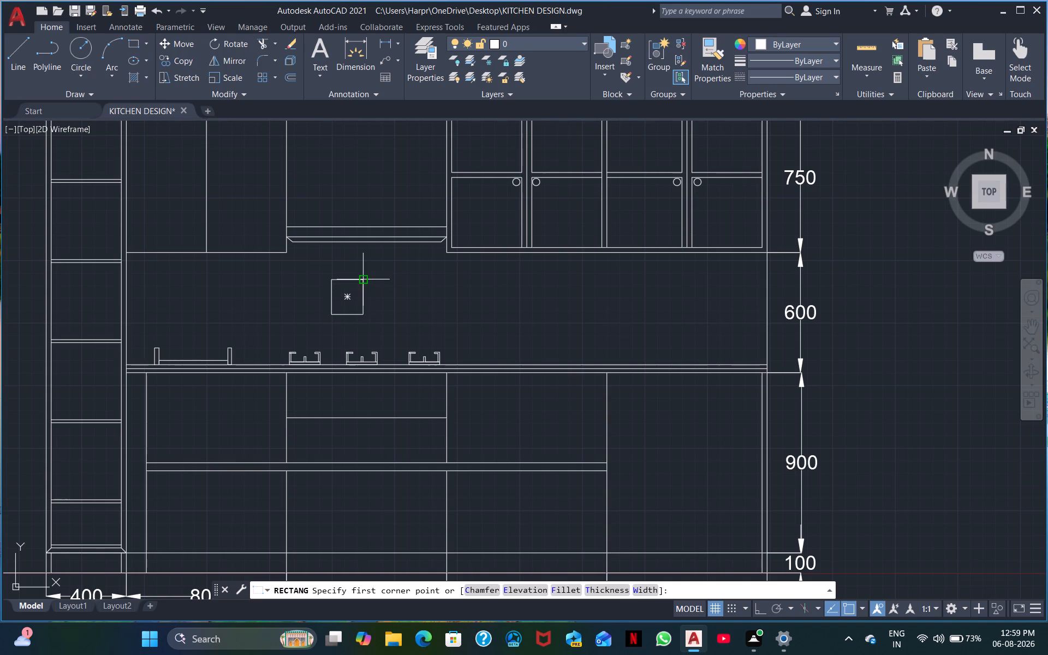
click(361, 282)
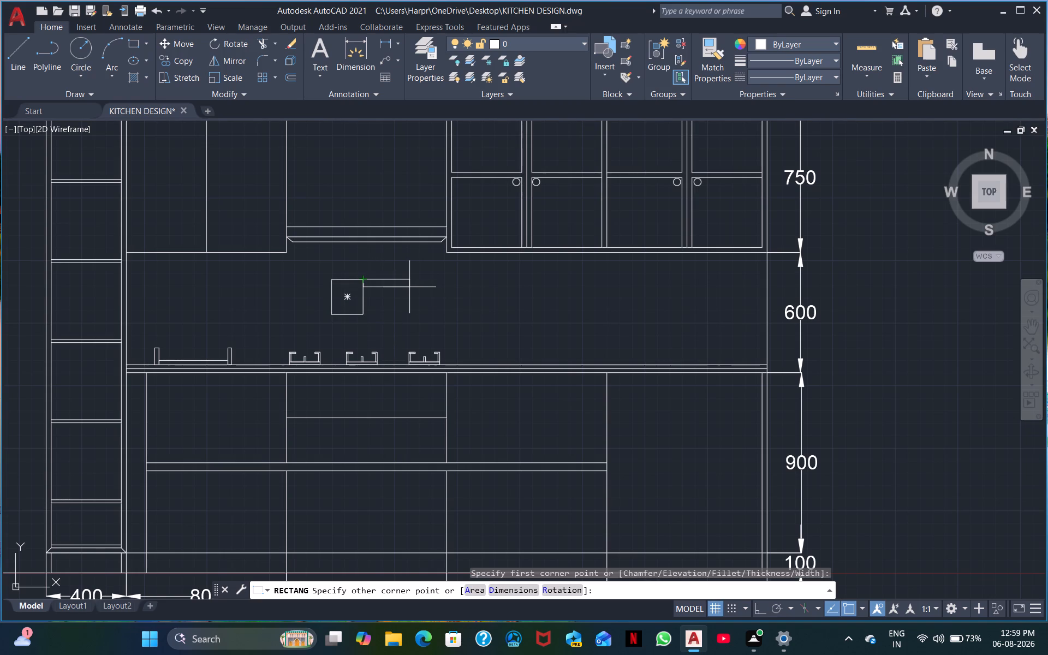
scroll(409, 287, up, 2)
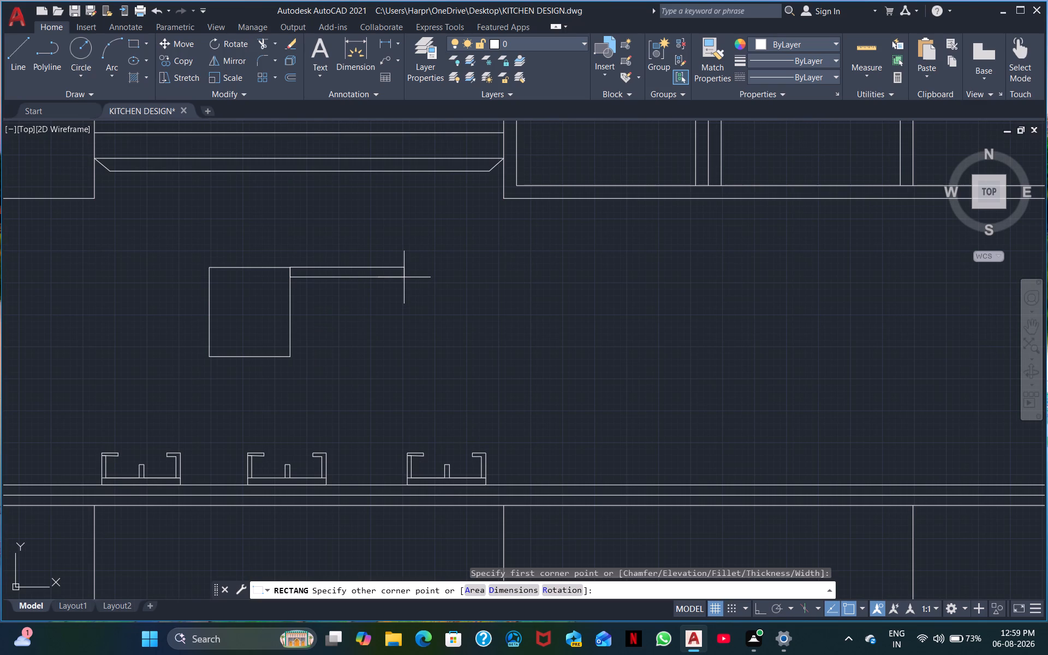
click(362, 277)
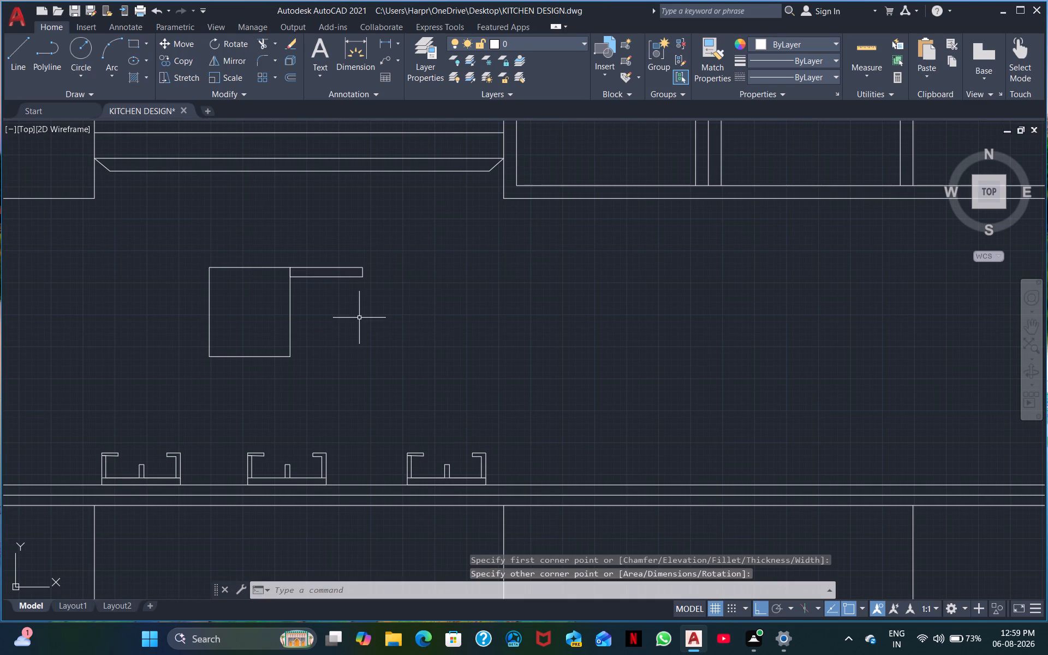
key(grave)
key(Escape)
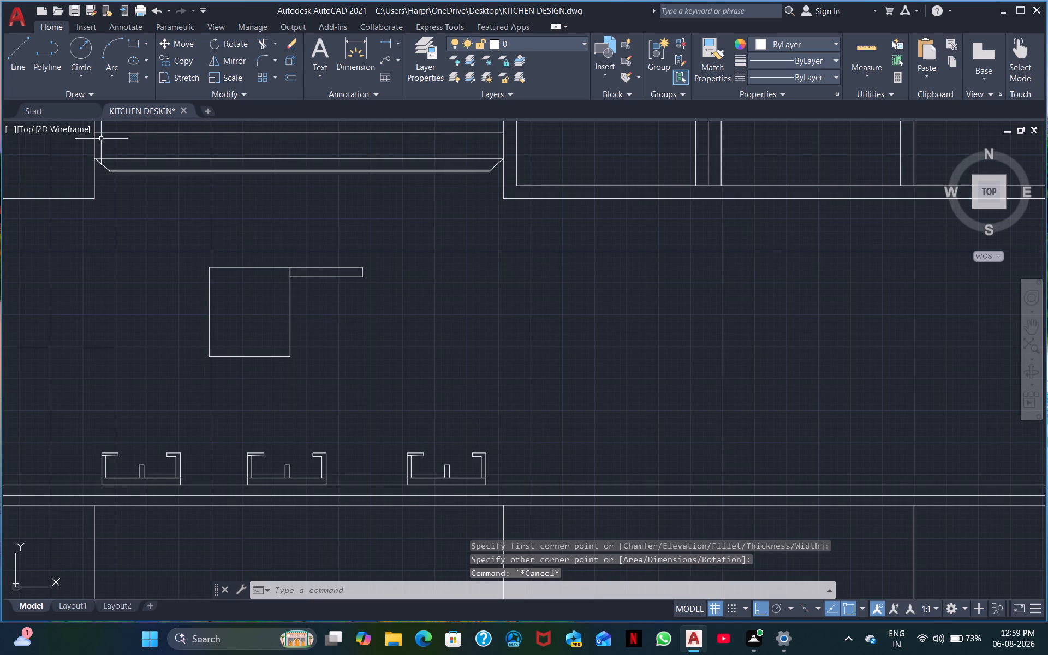
Draw a two-point circle whose diameter spans the pot body's top edge from corner to corner.
click(79, 59)
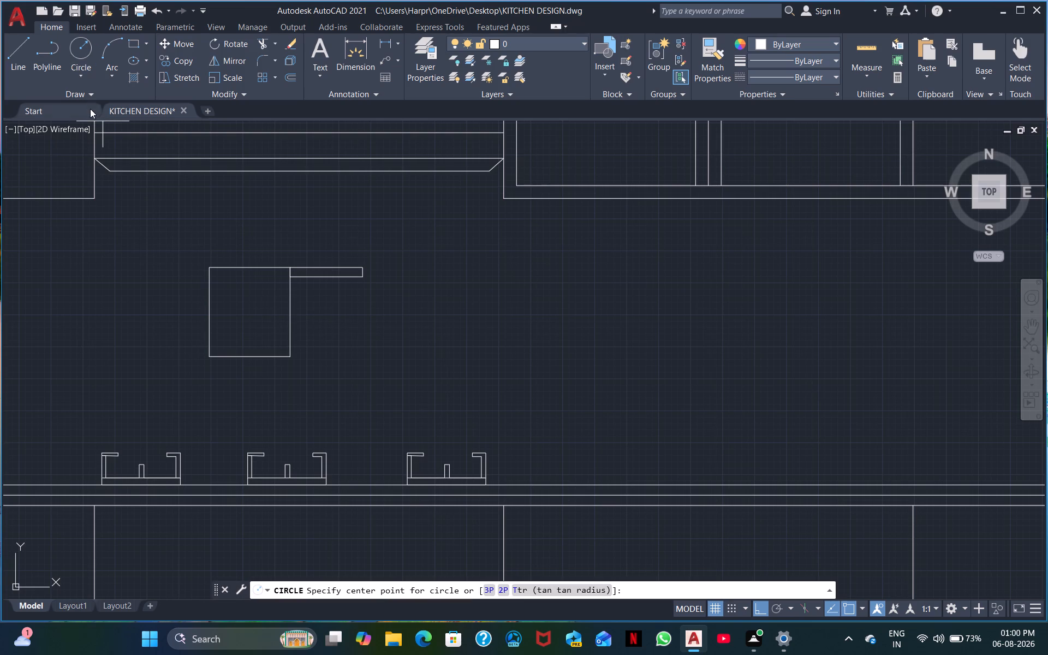
double_click(82, 72)
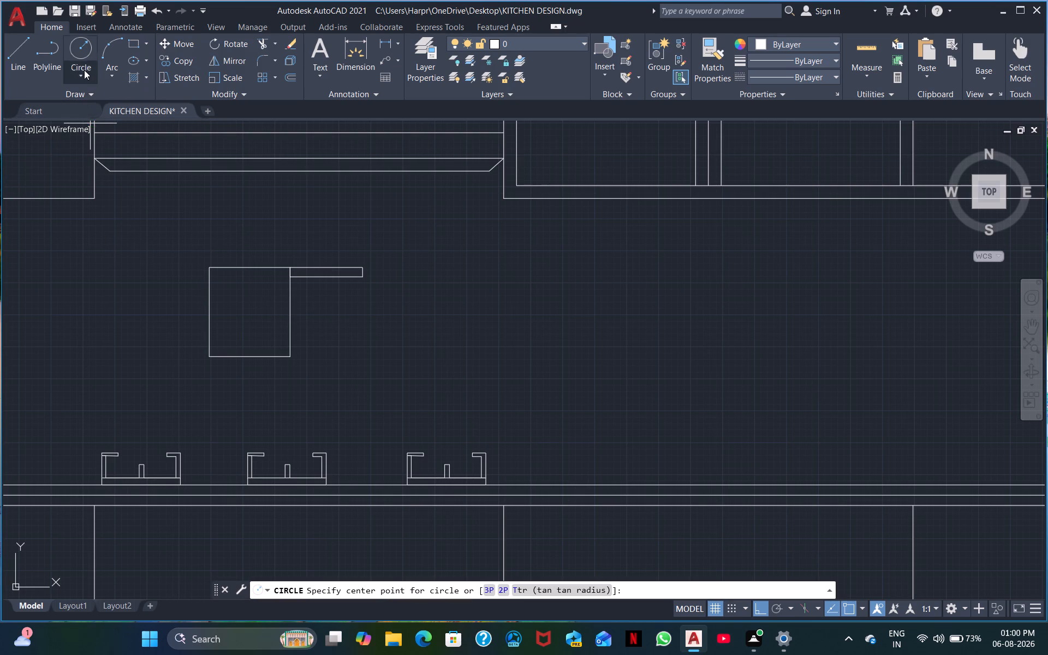
click(82, 68)
click(51, 152)
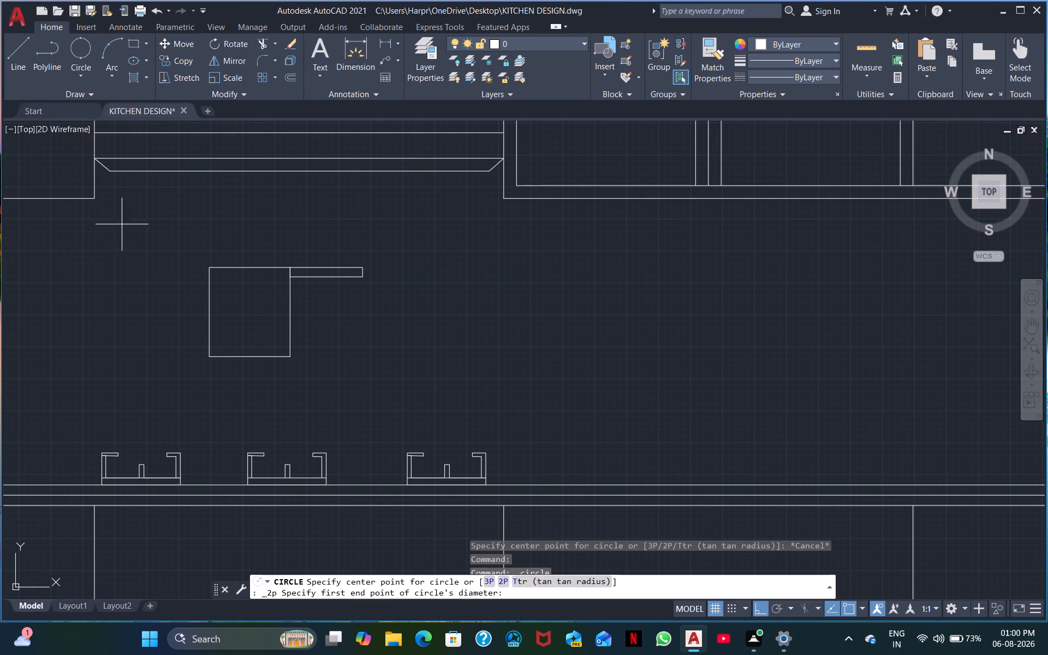
click(207, 269)
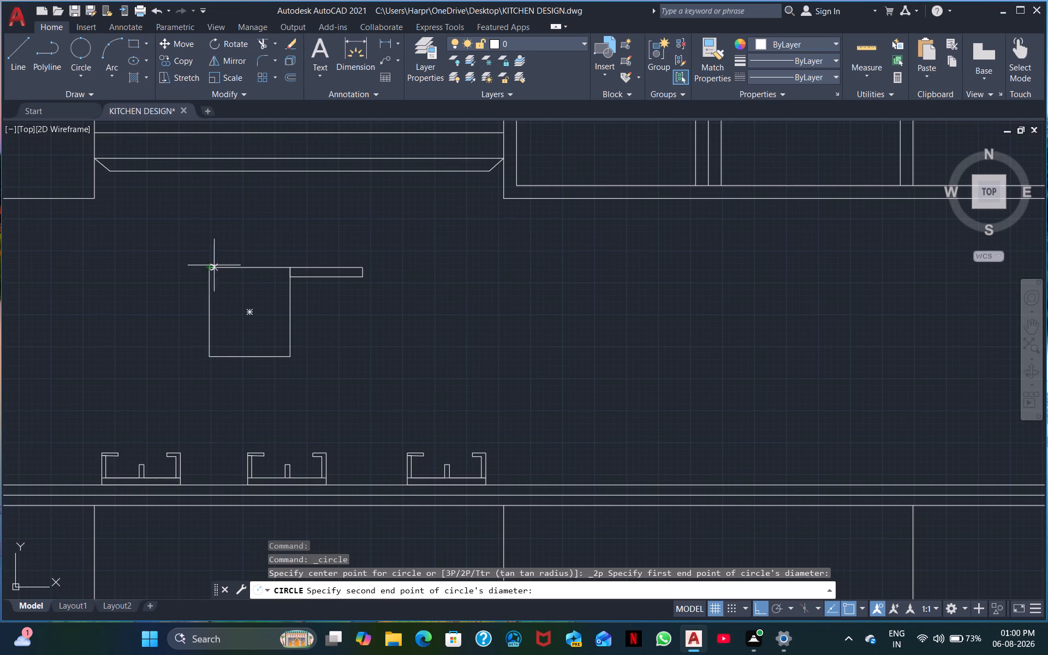
click(293, 267)
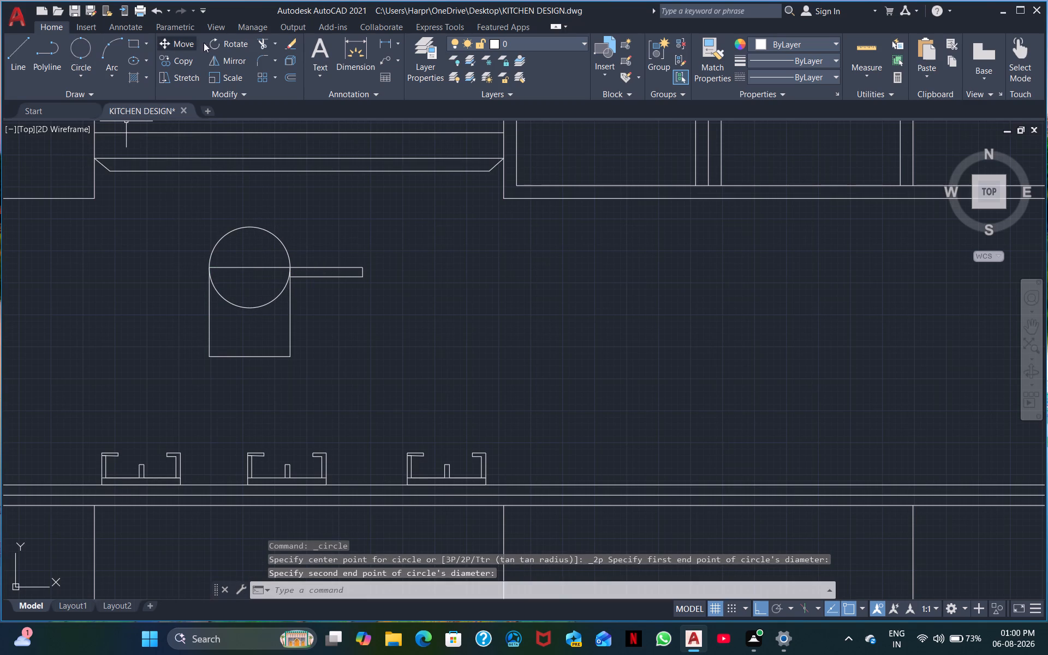
Trim the circle's lower half inside the pot body, leaving a domed lid above the top edge.
click(260, 50)
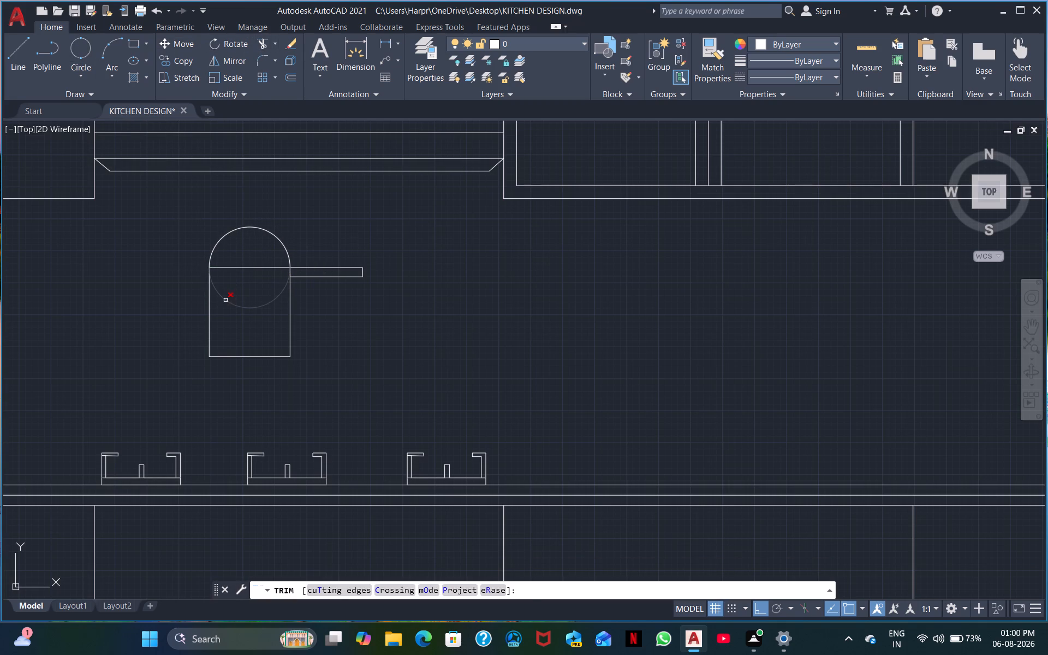
click(224, 300)
middle_drag(253, 291, 255, 319)
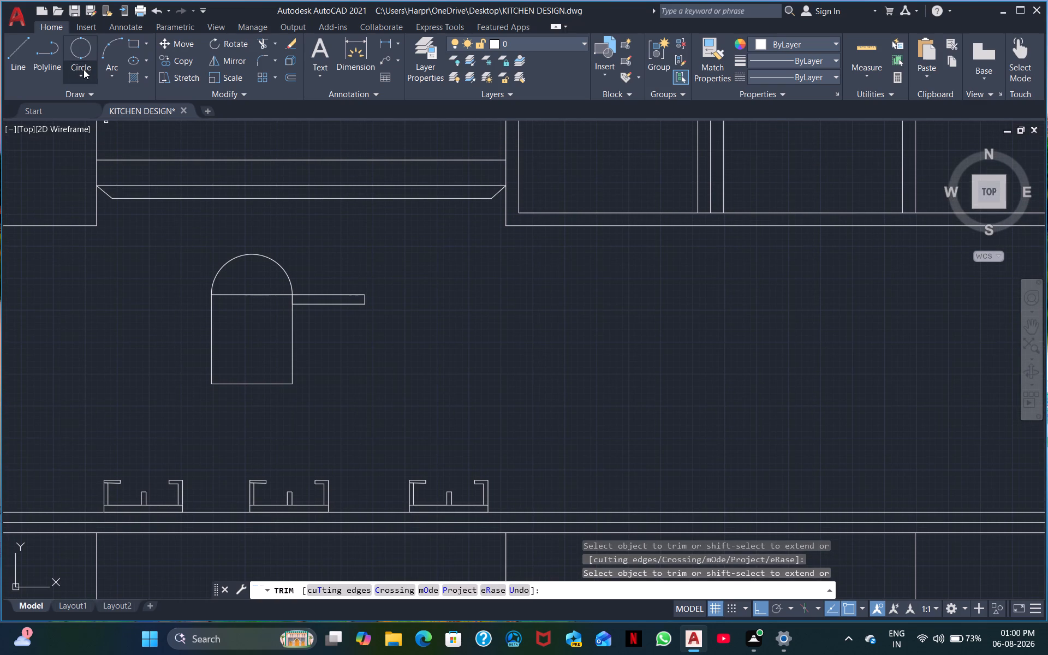
key(Escape)
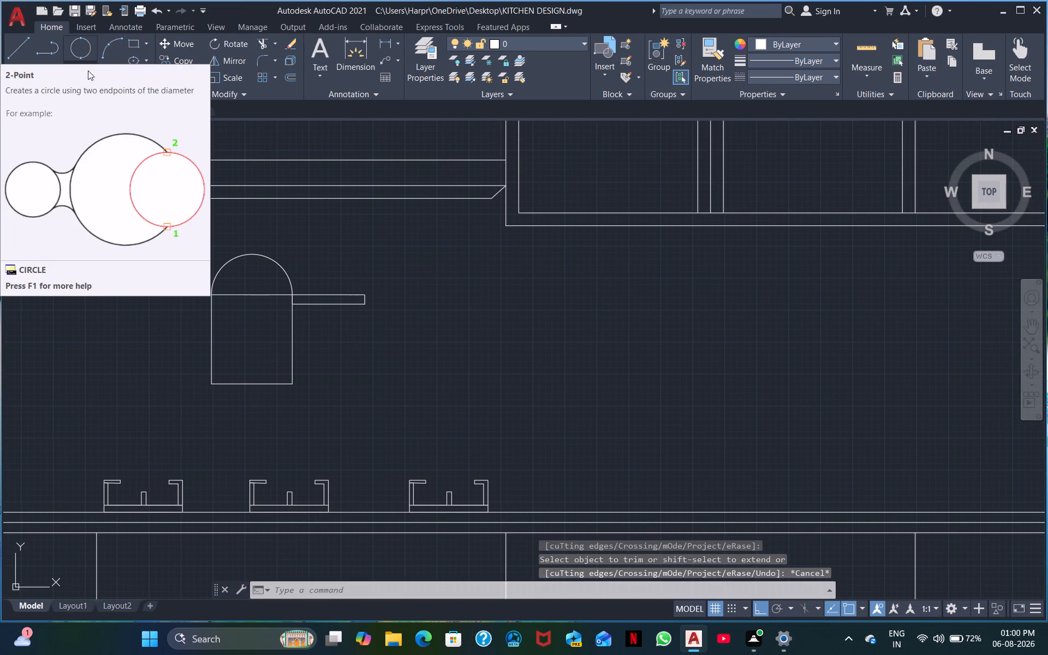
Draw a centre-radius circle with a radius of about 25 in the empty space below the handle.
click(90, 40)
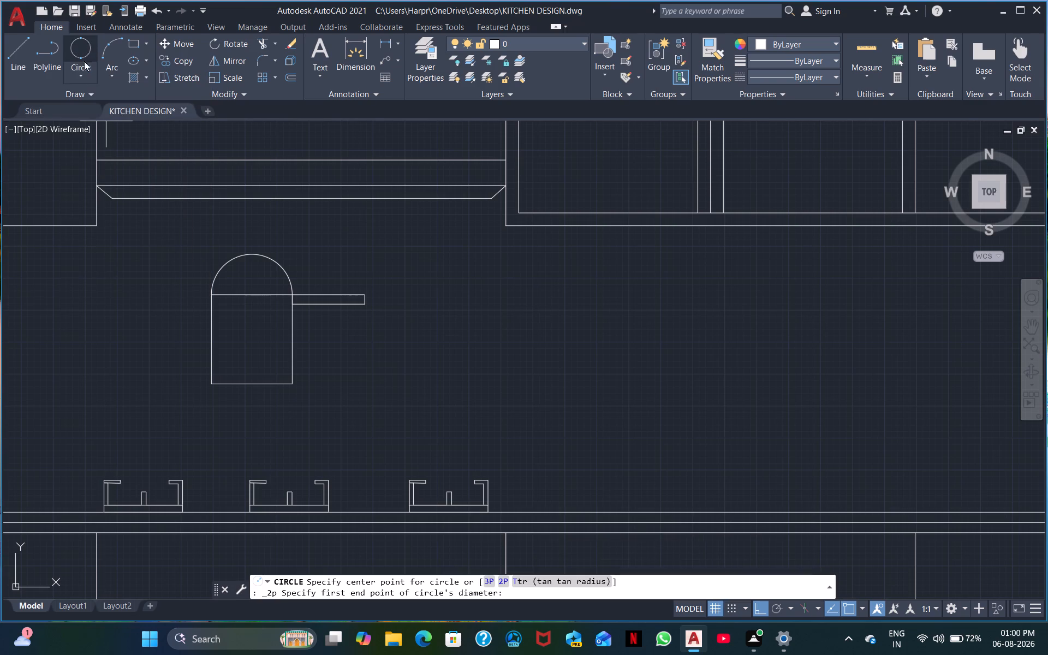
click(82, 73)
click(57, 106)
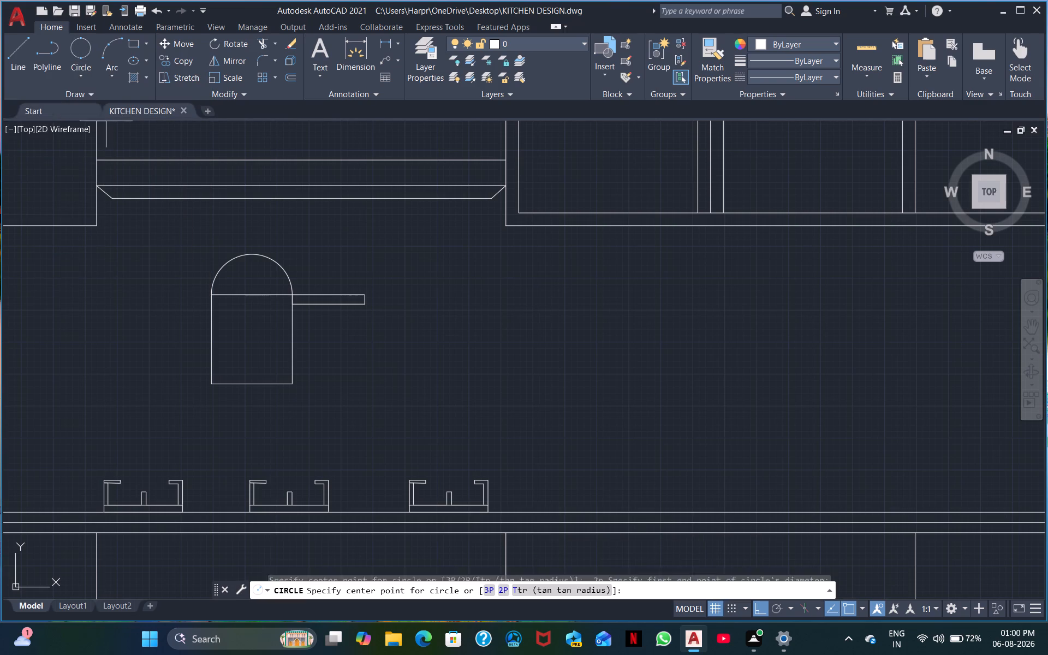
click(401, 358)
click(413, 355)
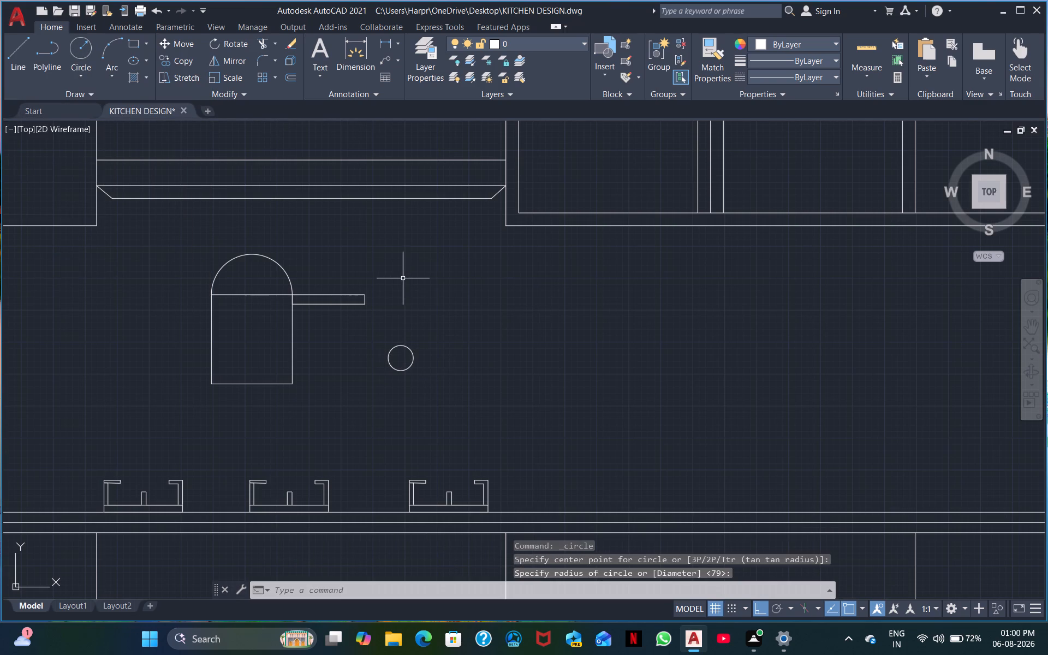
Draw a small circle with a radius of about 7 centred on the top of the domed lid.
scroll(364, 252, up, 2)
middle_drag(210, 251, 284, 265)
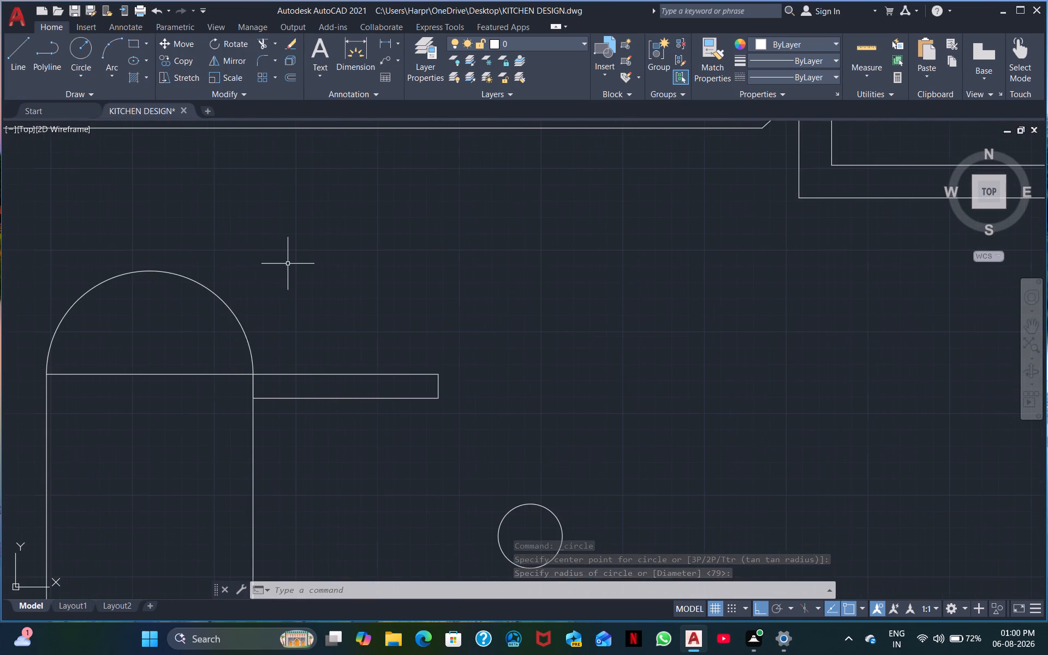
click(145, 271)
key(Escape)
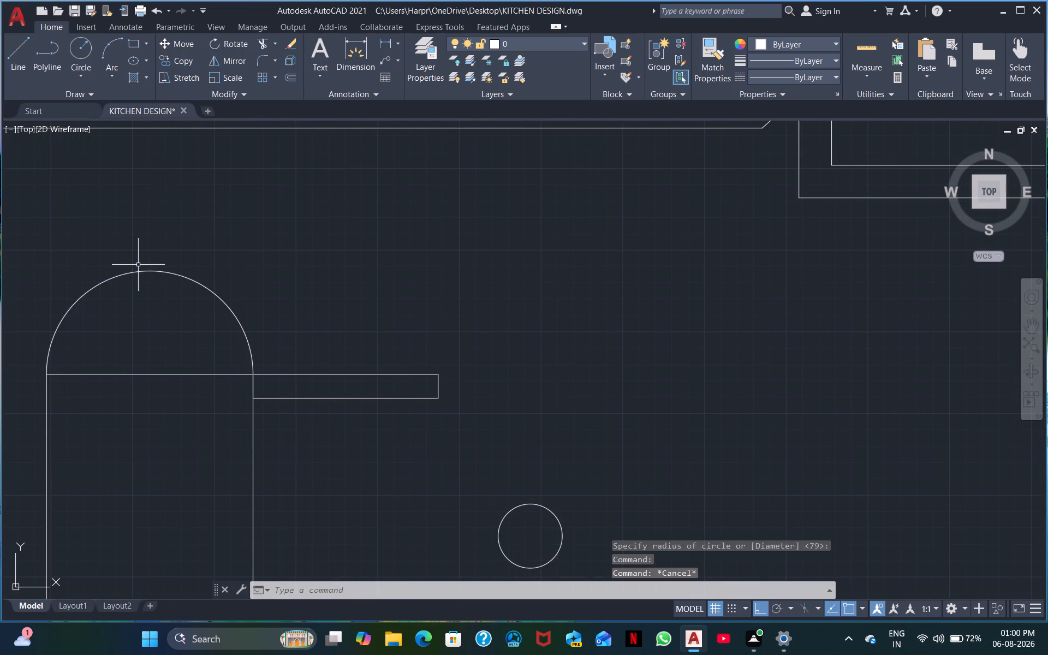
key(space)
click(147, 273)
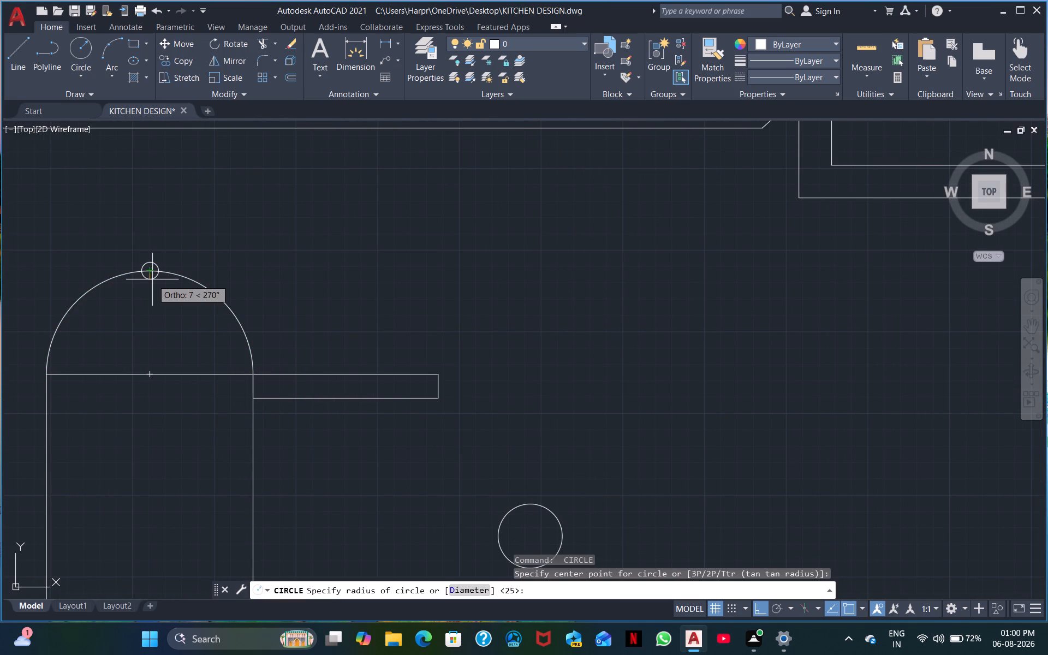
click(152, 279)
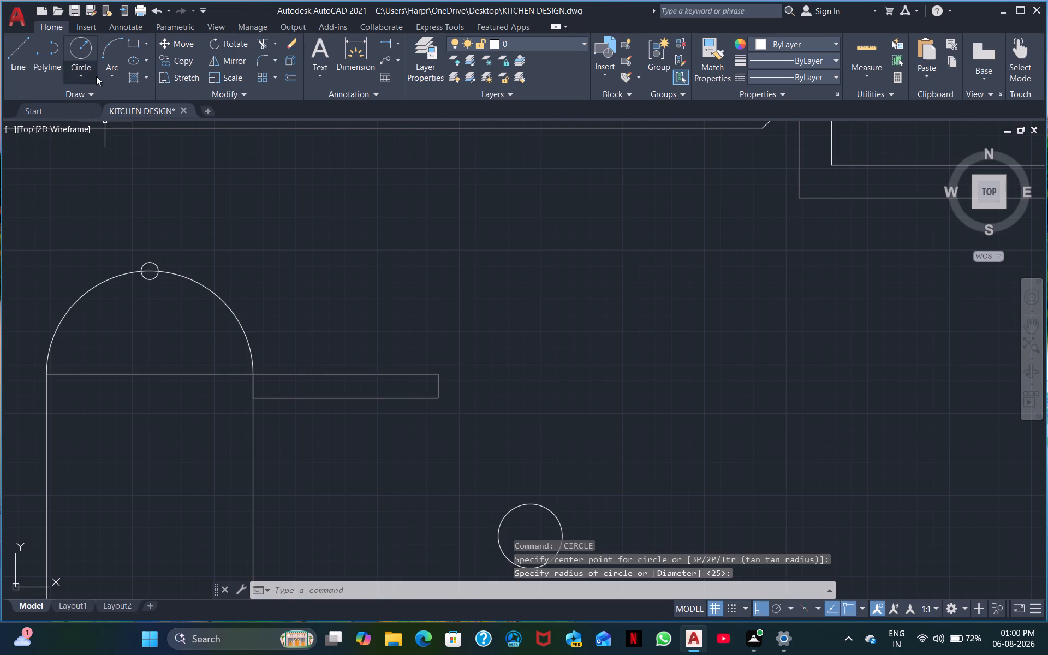
Trim the small circle's part below the lid arc to leave a half-round knob.
click(261, 49)
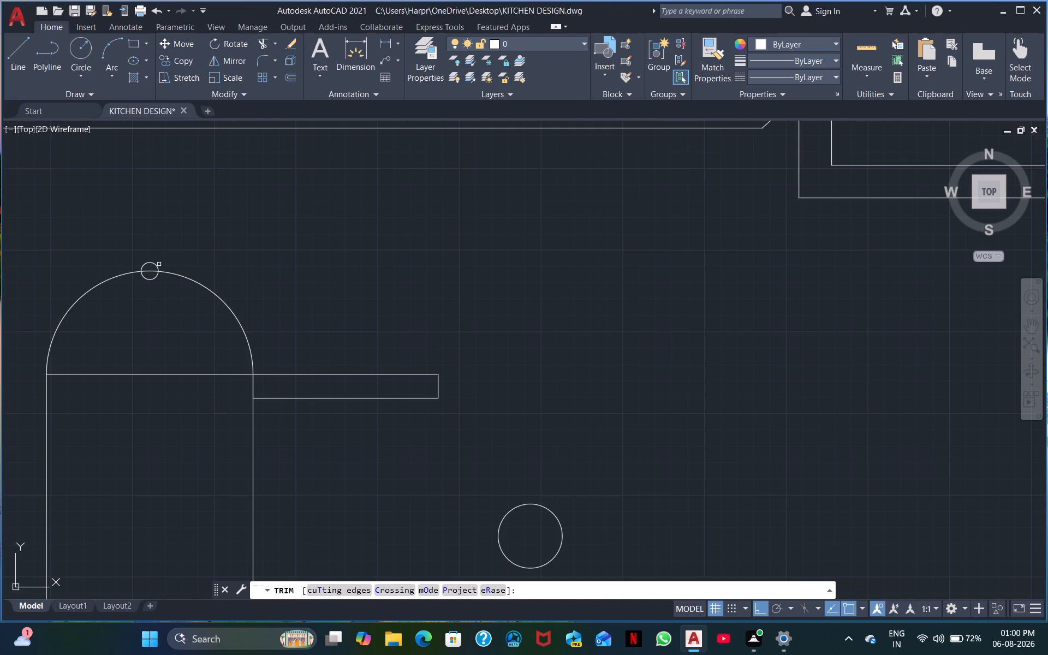
click(148, 279)
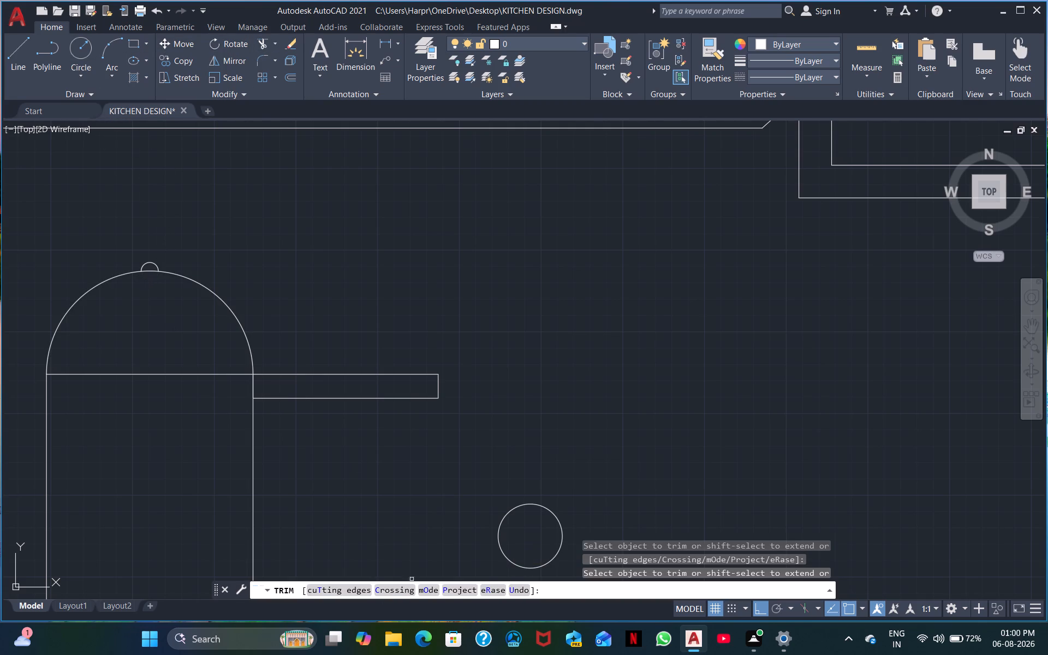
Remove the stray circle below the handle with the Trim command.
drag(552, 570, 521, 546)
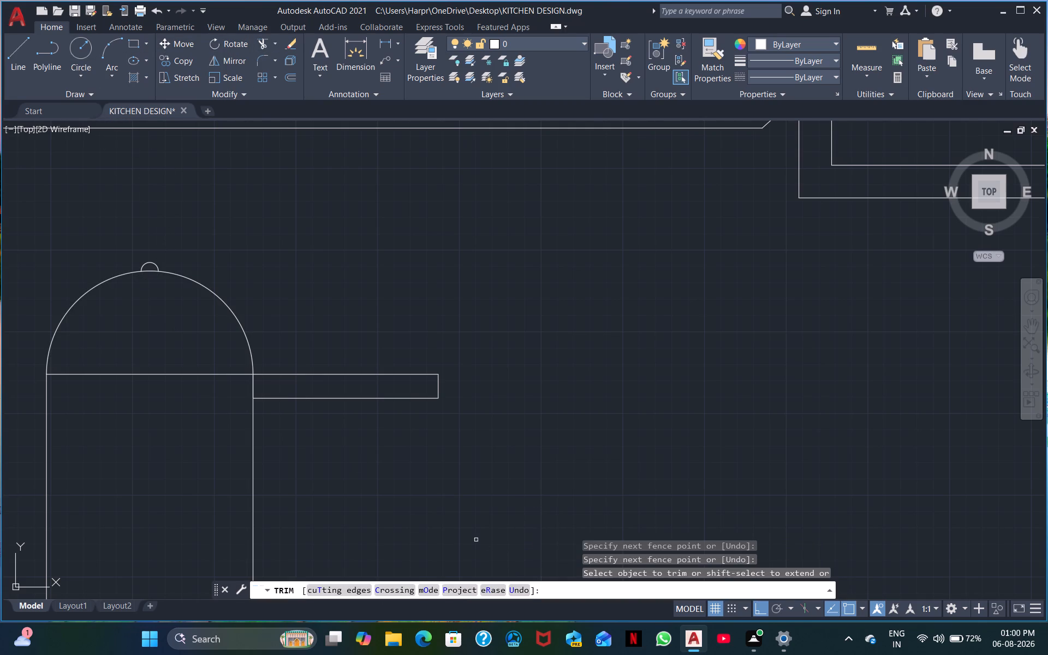
Scale the whole cooking pot up slightly, using the bottom-left corner of its body as the base point.
middle_click(449, 514)
scroll(449, 514, down, 3)
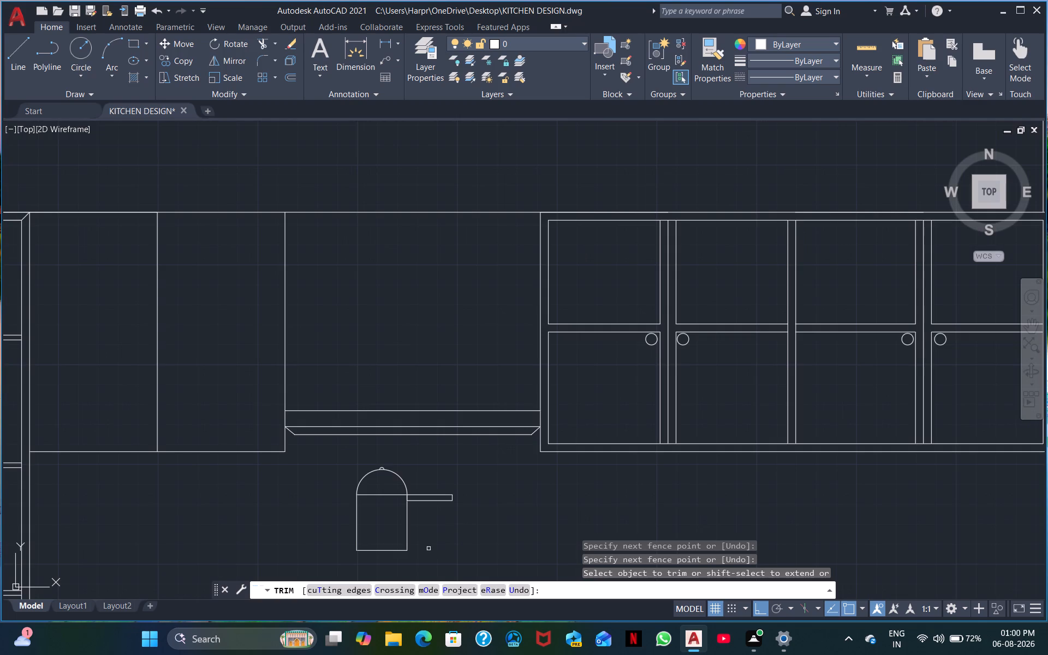
scroll(425, 550, down, 3)
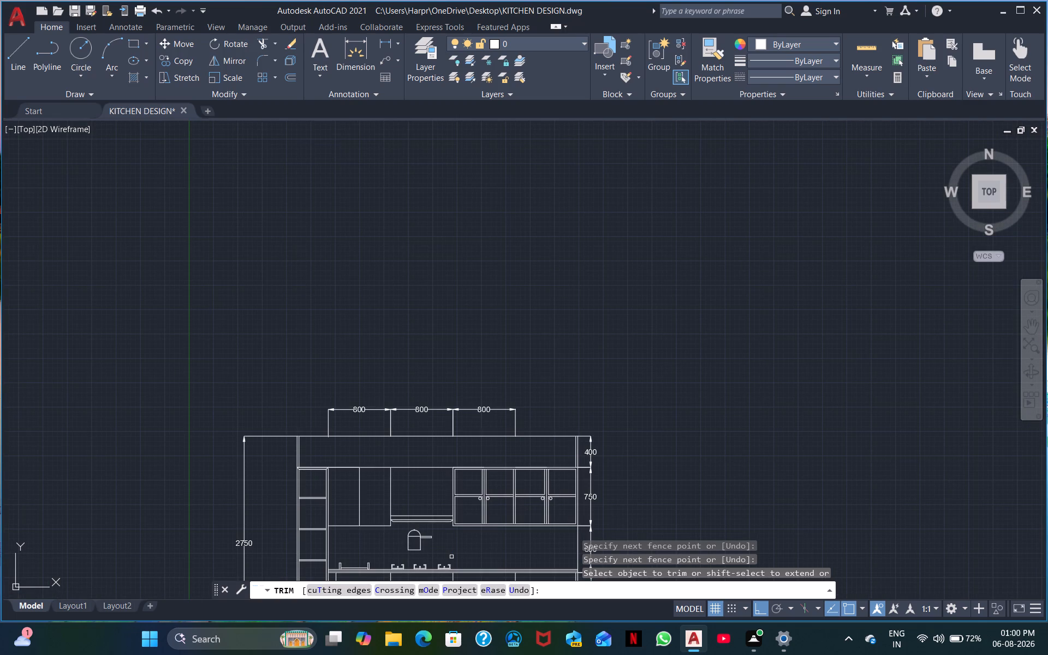
scroll(442, 546, up, 1)
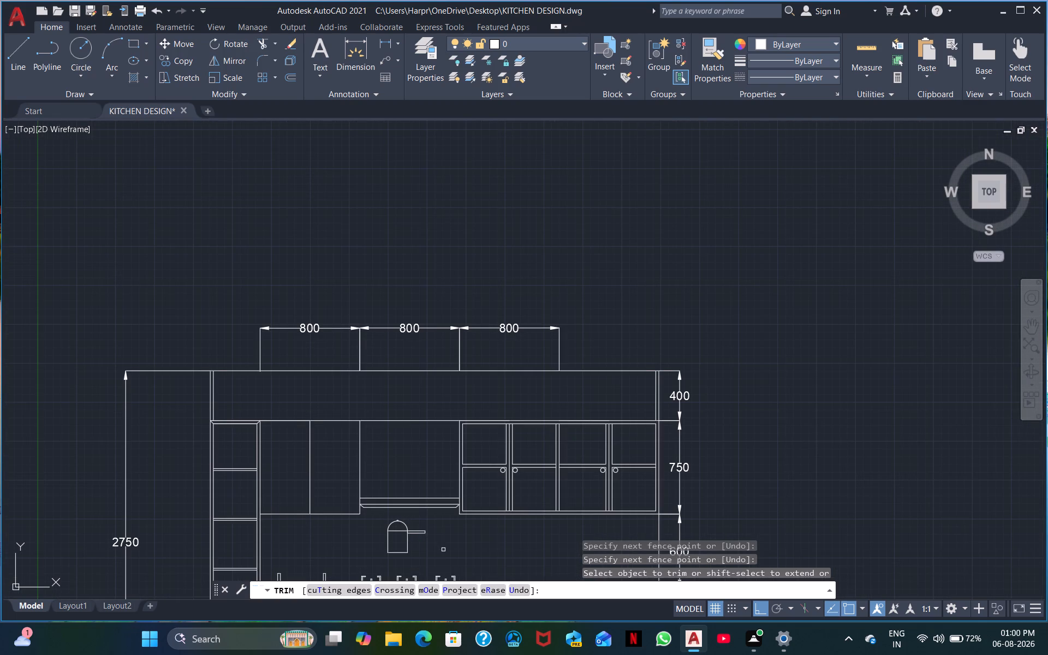
middle_drag(444, 551, 439, 541)
middle_drag(426, 516, 359, 475)
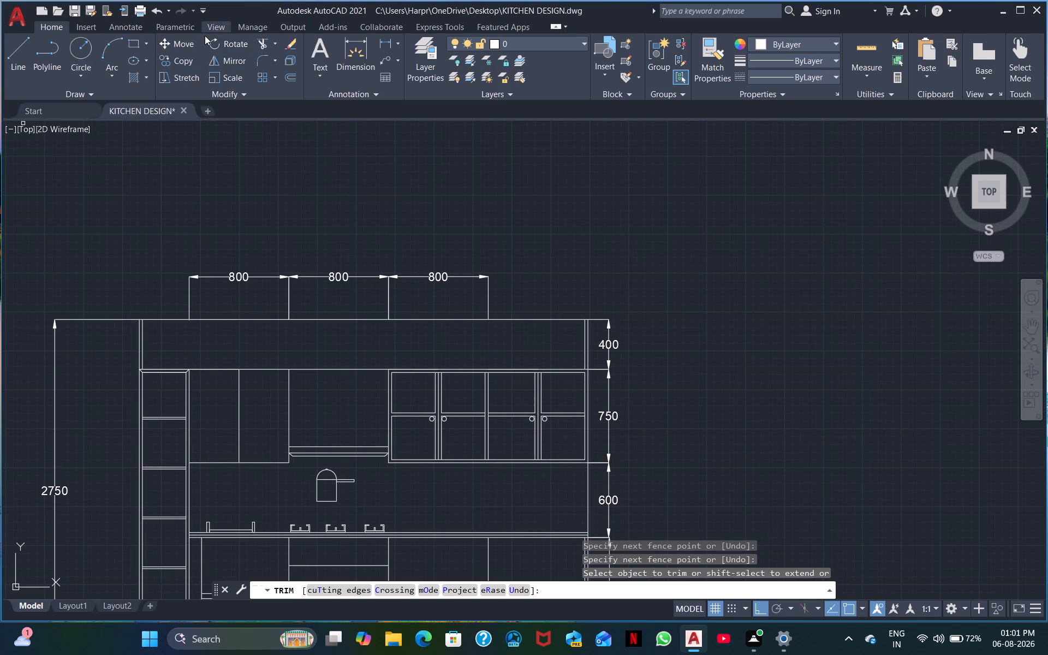
key(Escape)
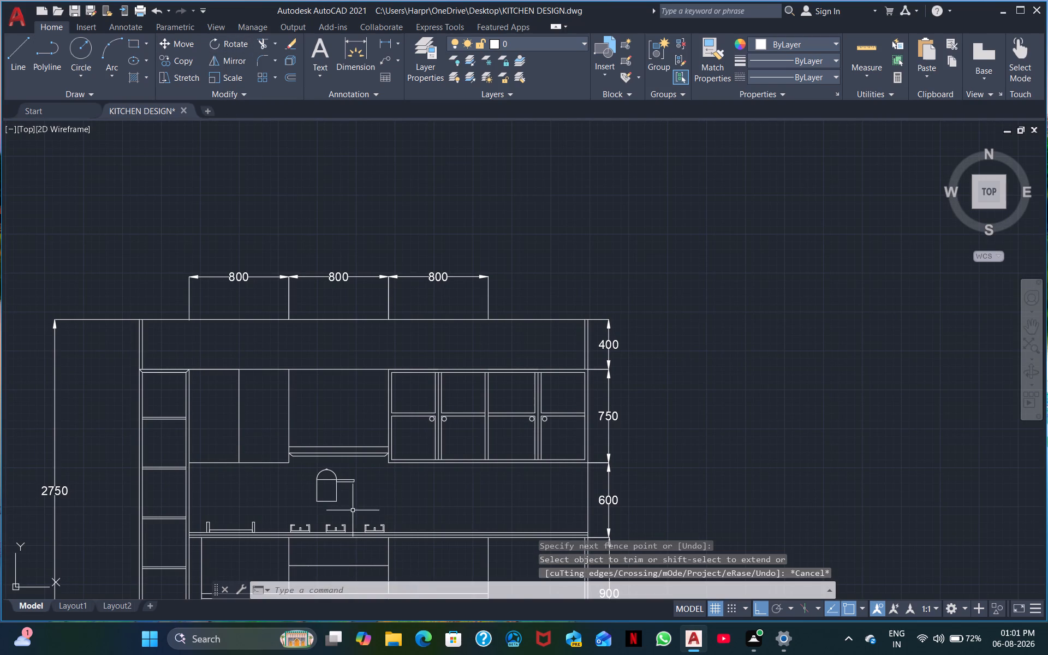
click(353, 508)
click(308, 466)
right_click(308, 466)
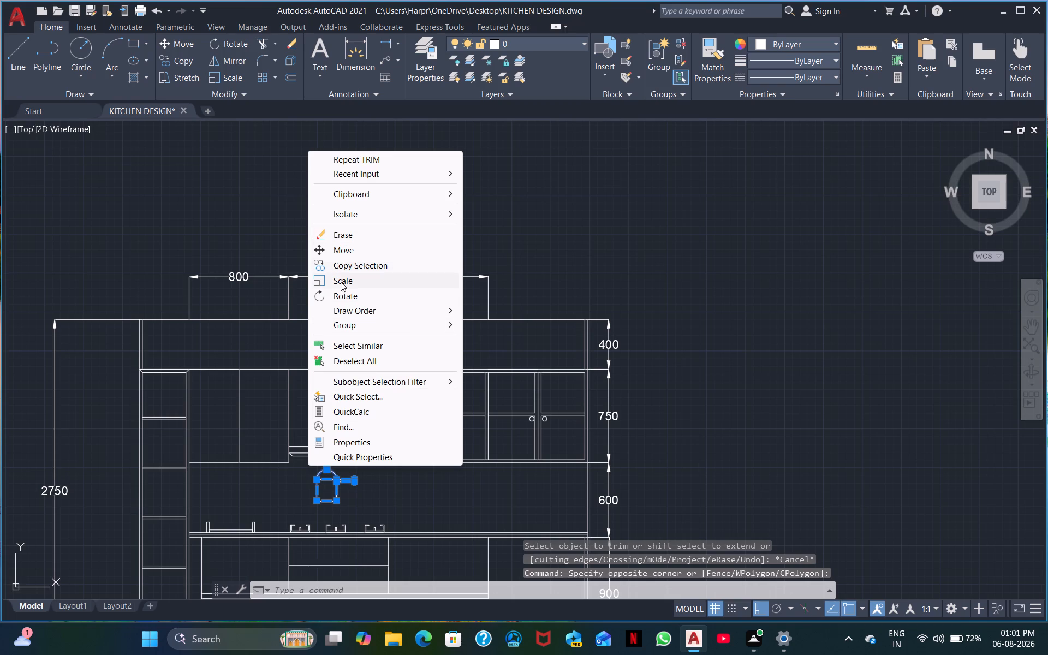
click(341, 278)
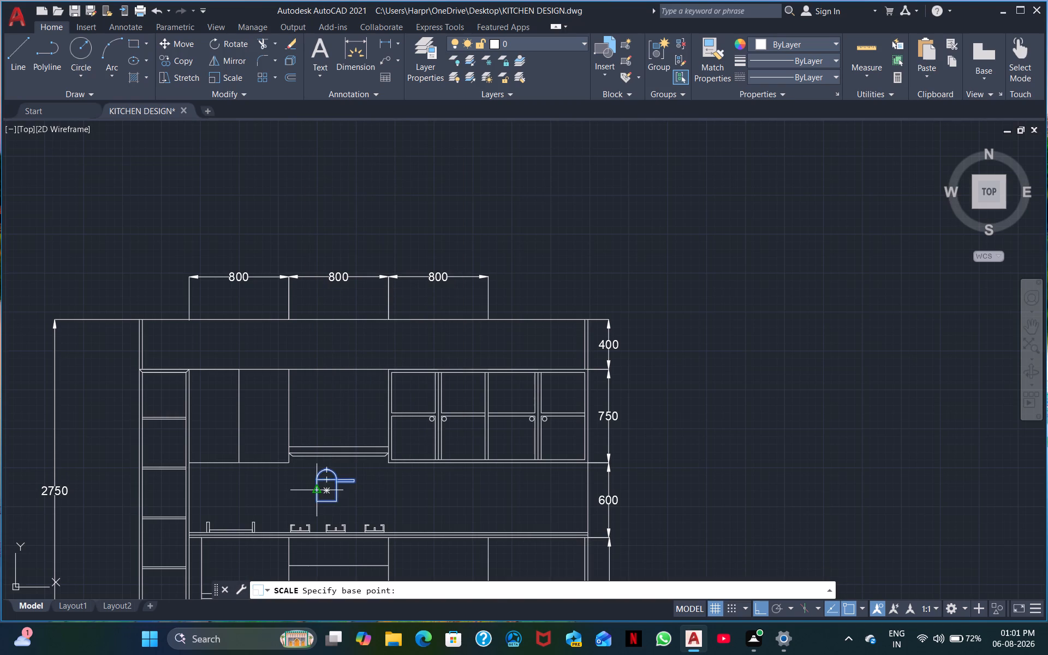
double_click(318, 499)
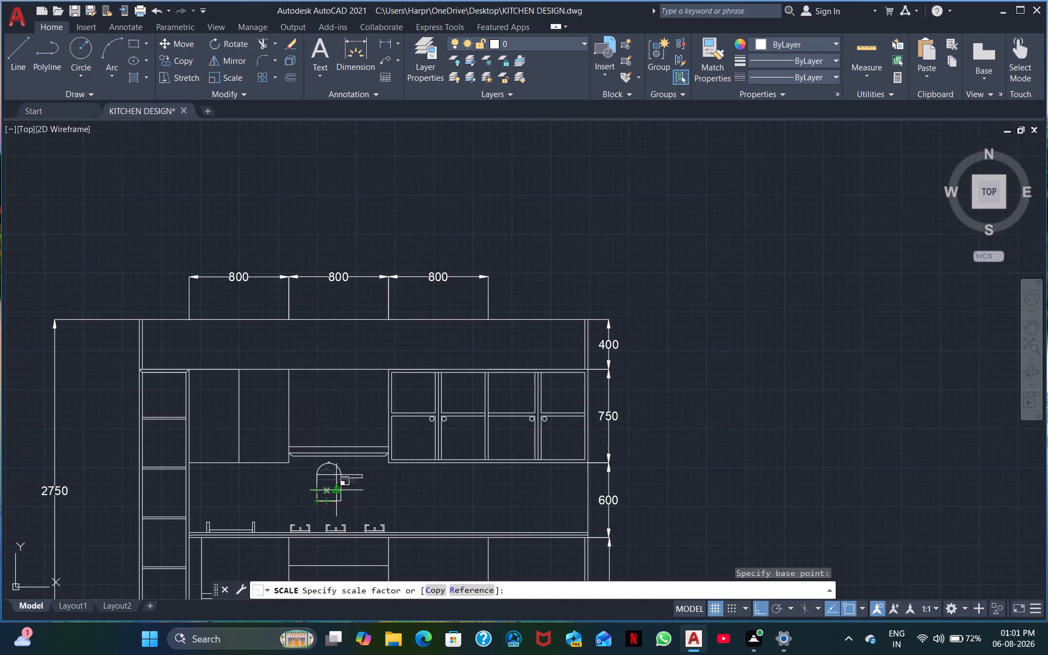
click(336, 495)
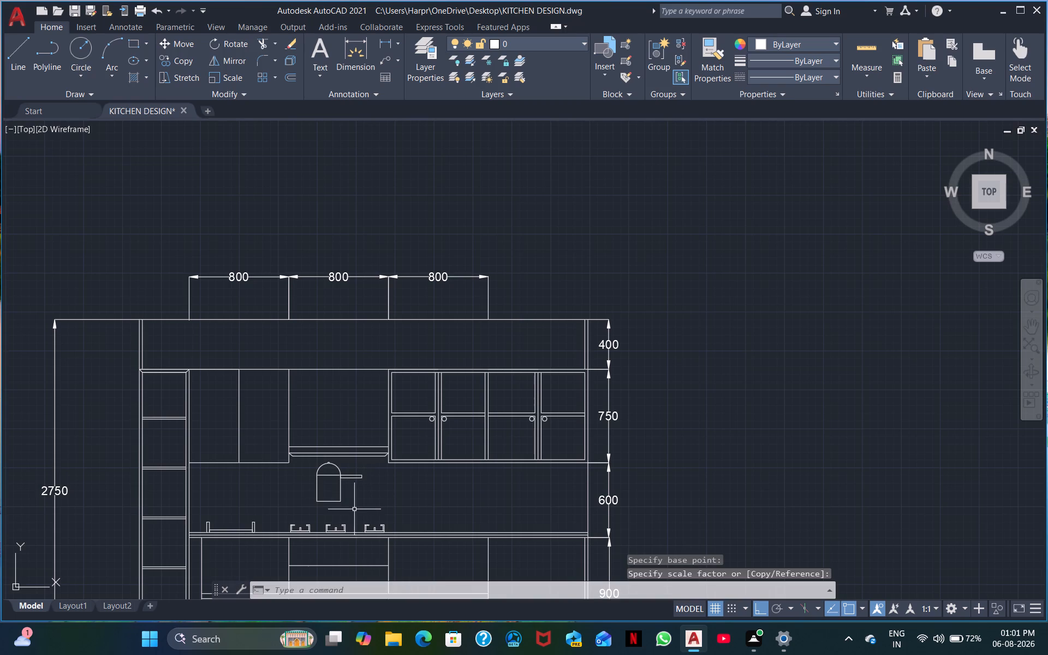
Draw a horizontal line across the pot's body between its two sides, roughly two thirds of the way down.
scroll(355, 510, up, 3)
scroll(306, 506, down, 1)
click(317, 496)
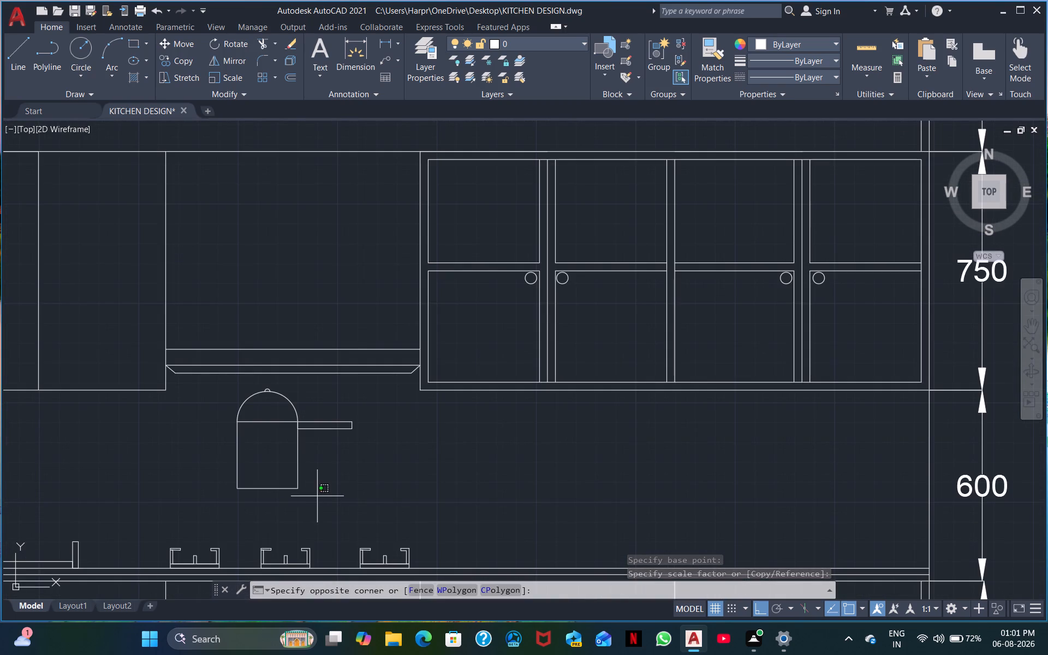
click(334, 503)
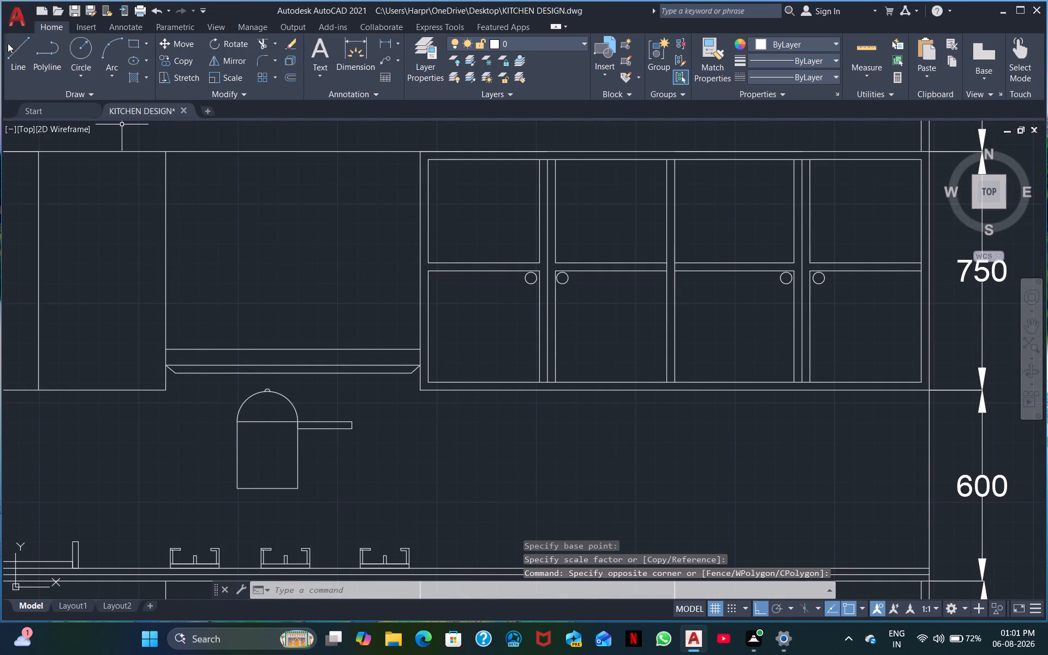
click(11, 50)
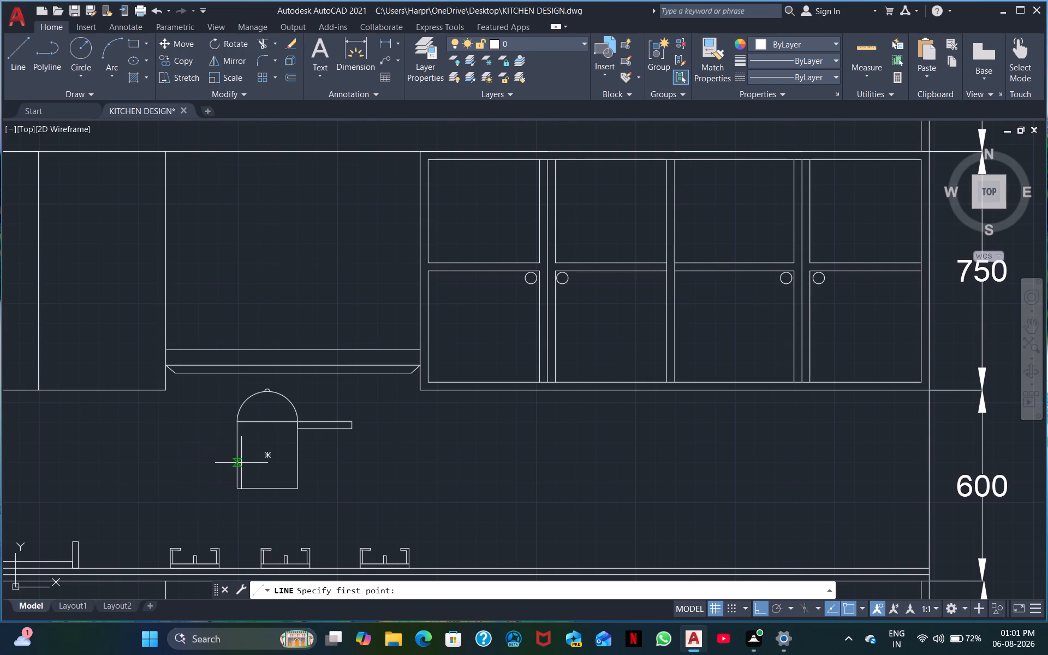
click(237, 462)
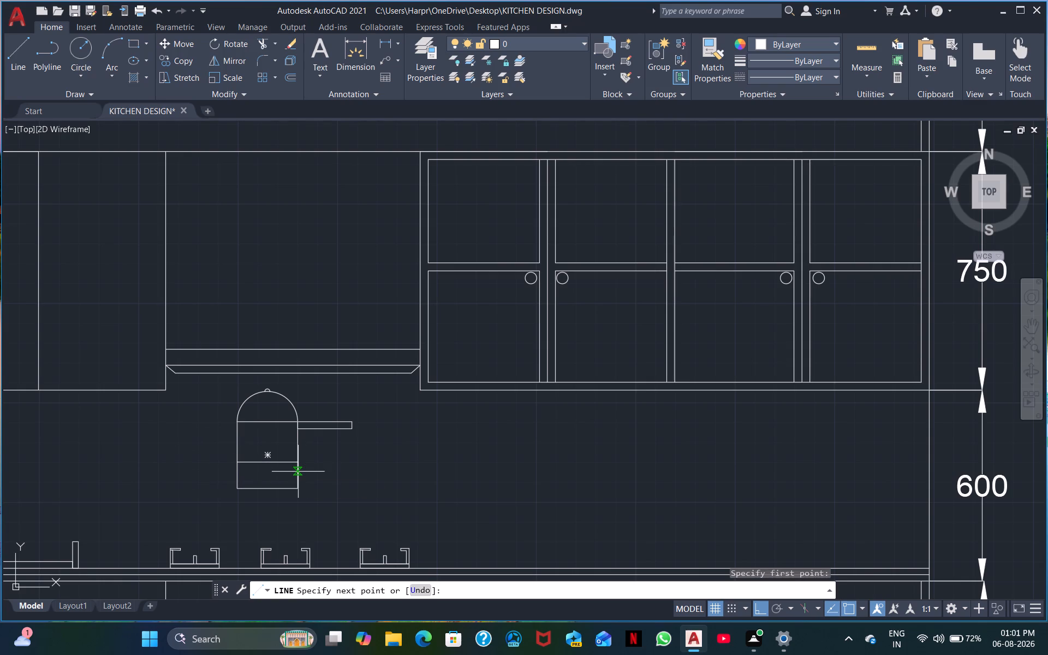
click(296, 466)
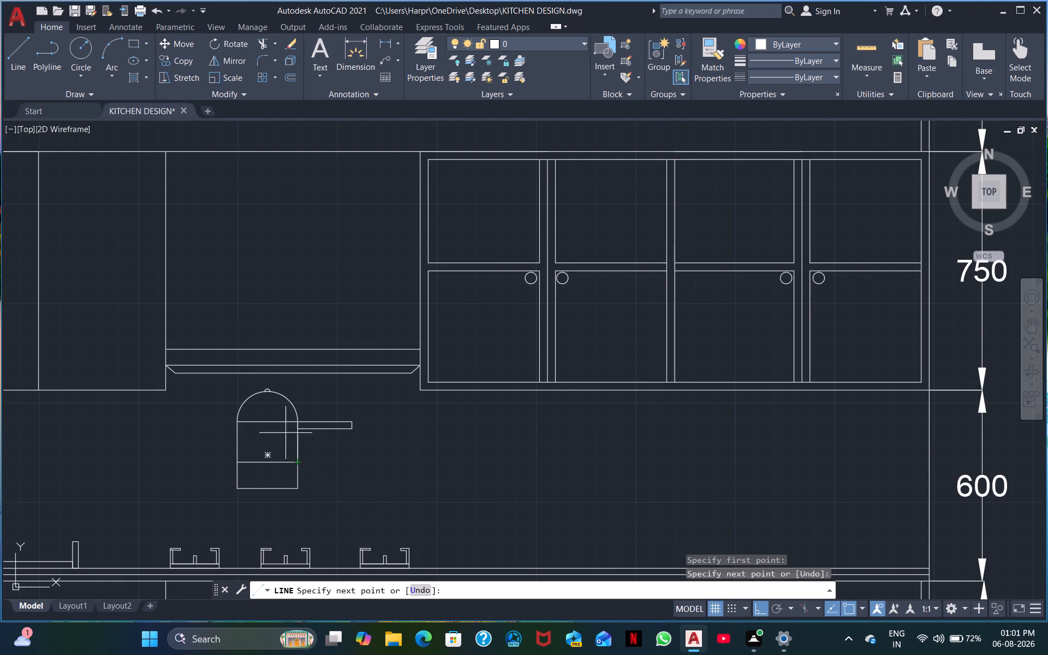
key(Escape)
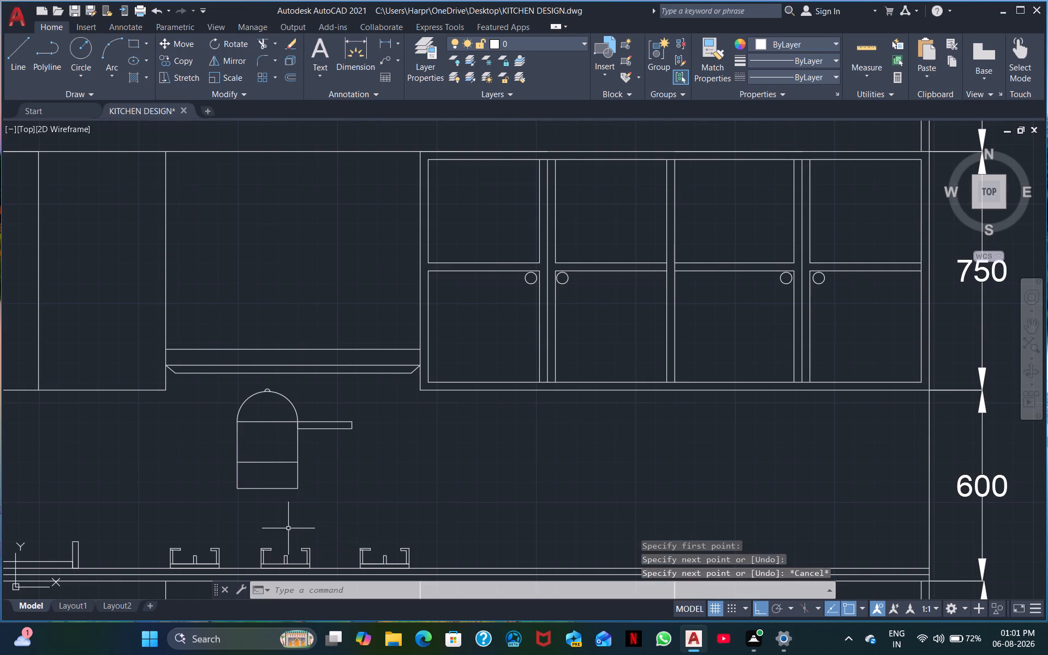
Trim away the pot's side and base lines below the new horizontal line to make the body shorter.
click(264, 45)
drag(229, 464, 264, 476)
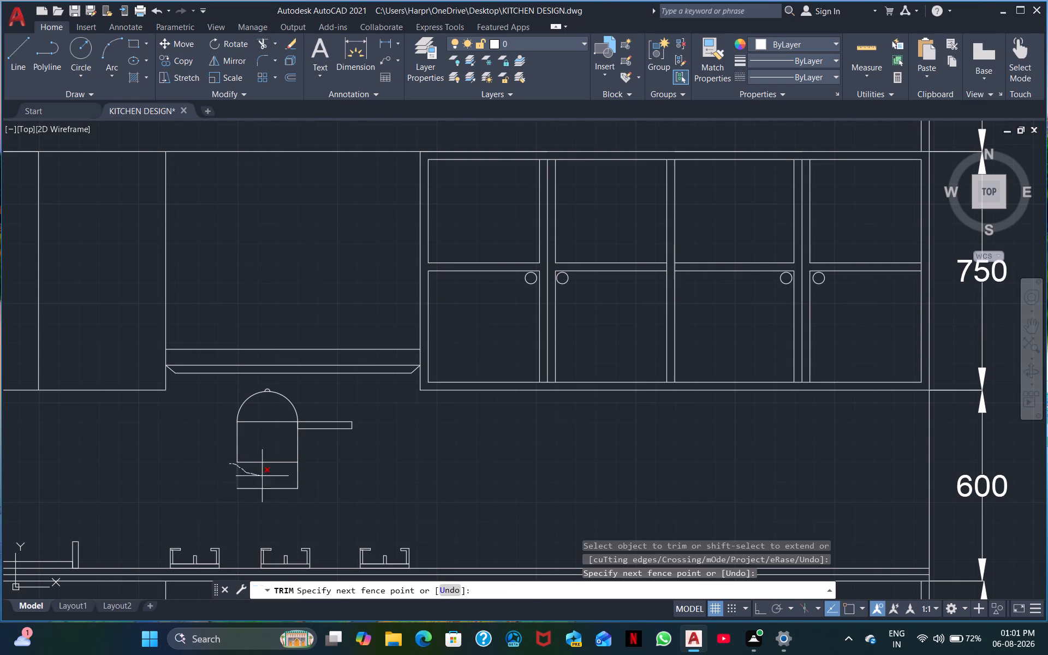
drag(264, 476, 297, 476)
drag(299, 475, 306, 471)
click(306, 471)
click(270, 495)
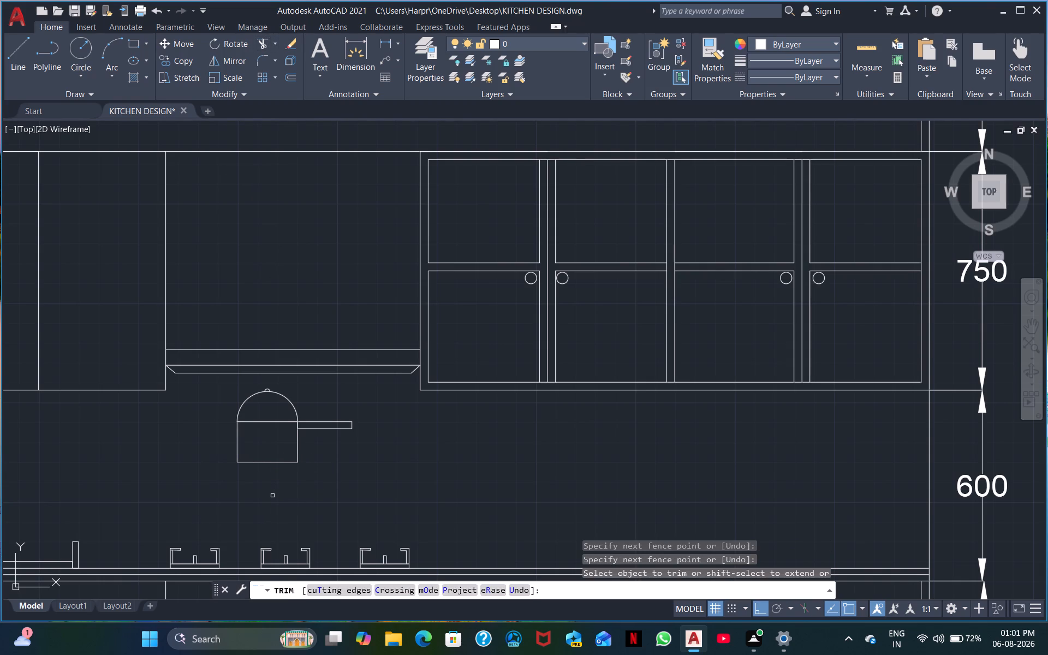
middle_click(277, 496)
click(371, 497)
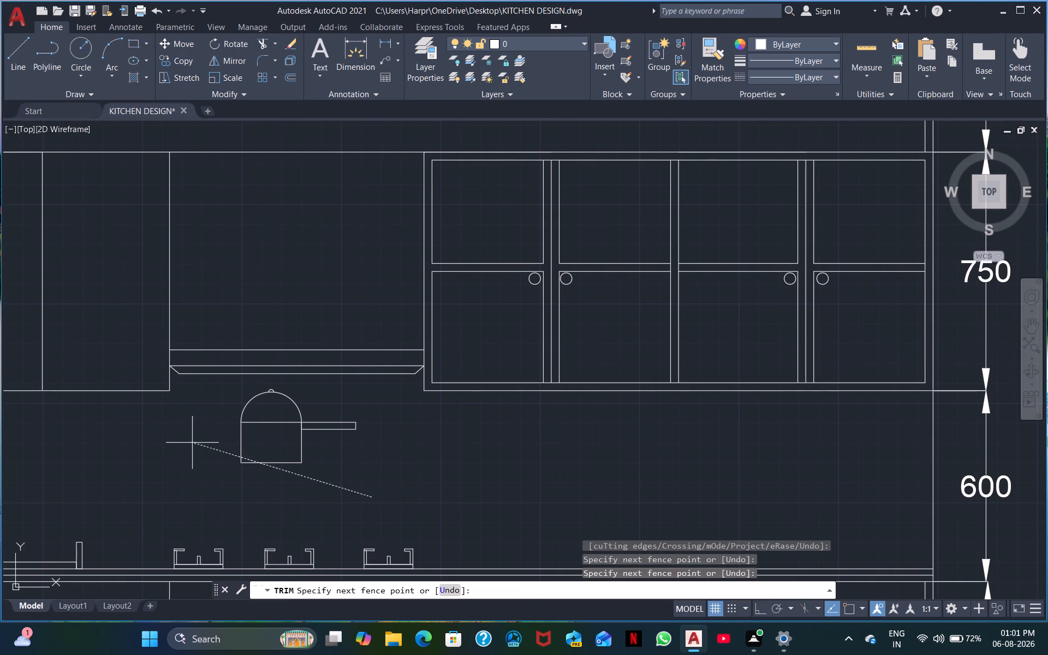
key(Escape)
Move the pot from its base midpoint onto the top of the leftmost hob burner, with Ortho off.
click(321, 482)
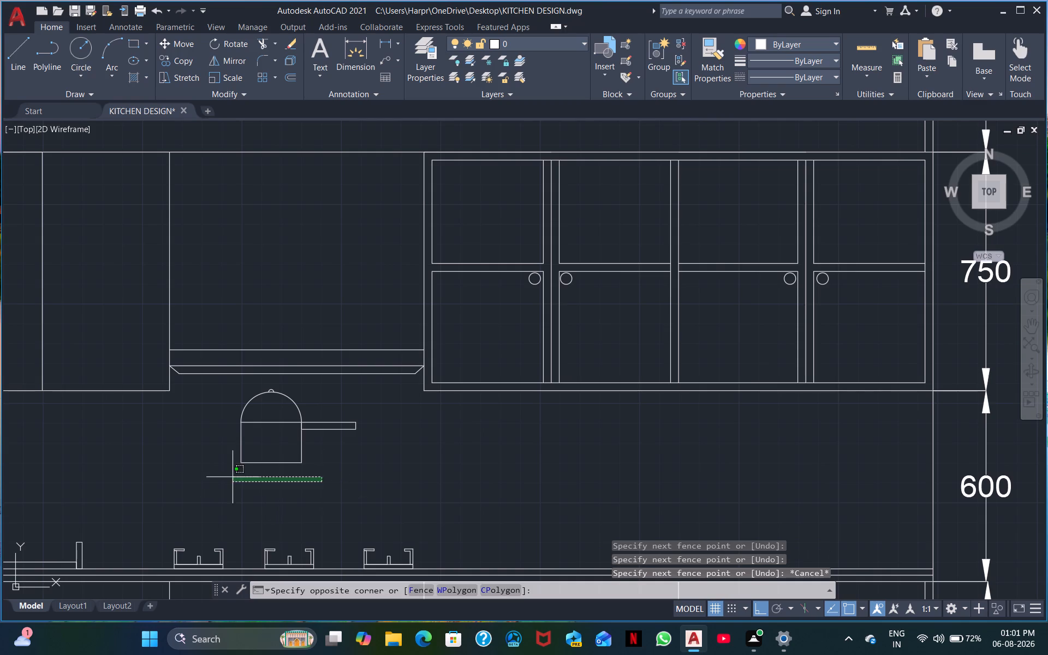
click(210, 389)
right_click(235, 463)
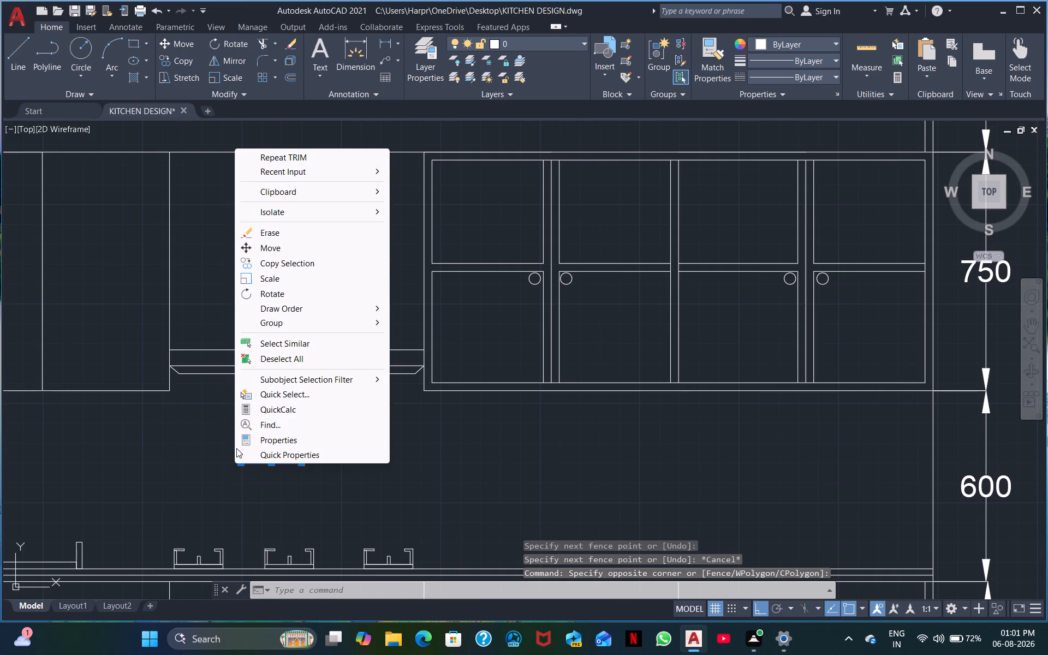
click(269, 246)
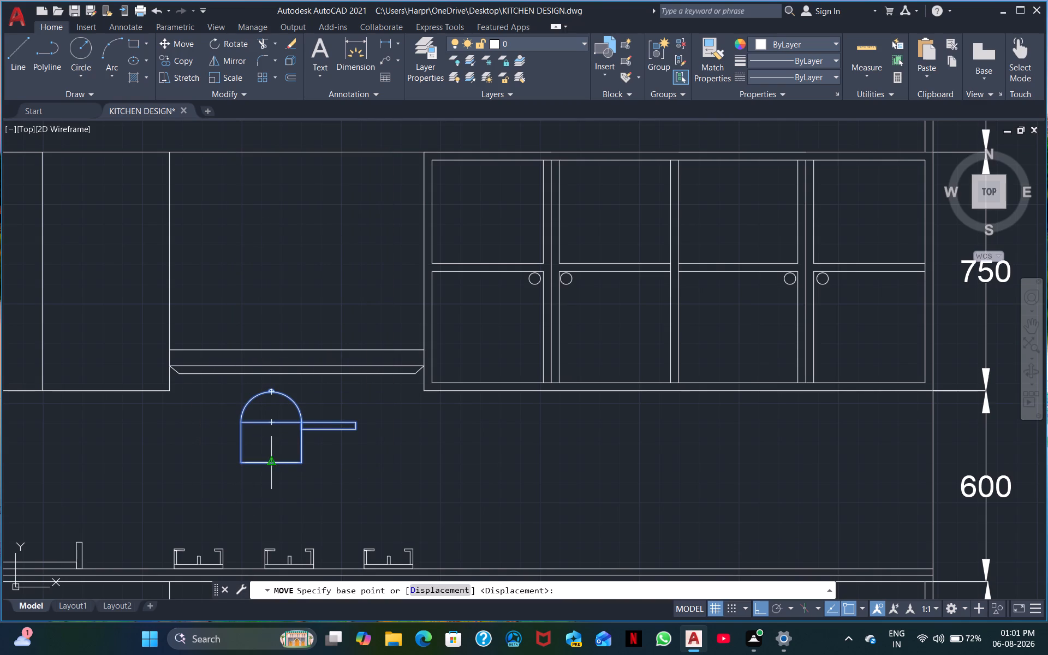
click(271, 465)
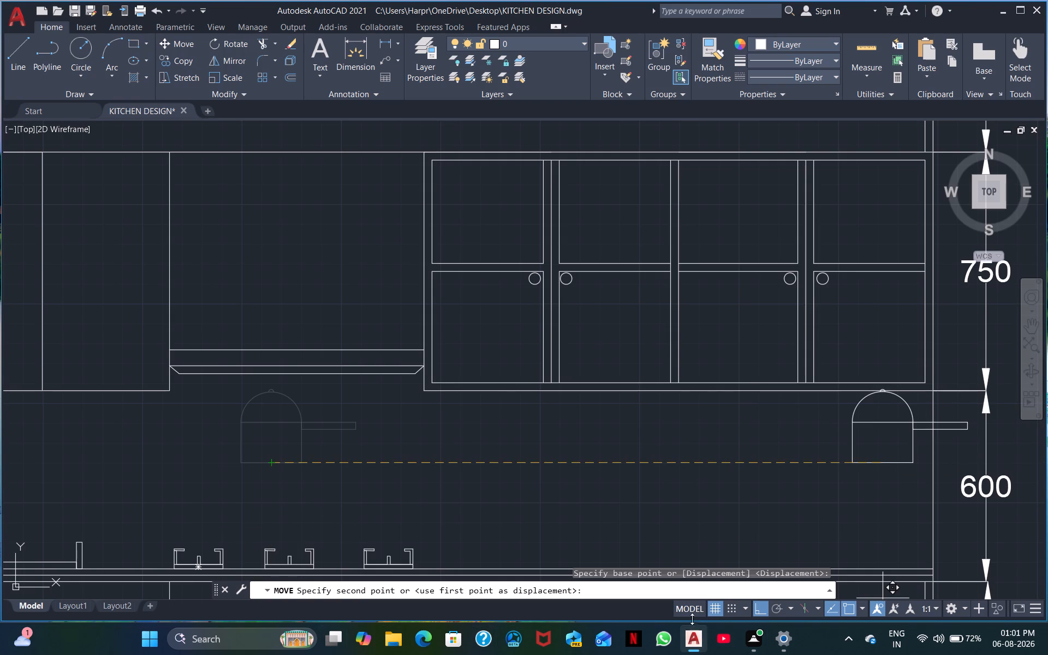
click(763, 611)
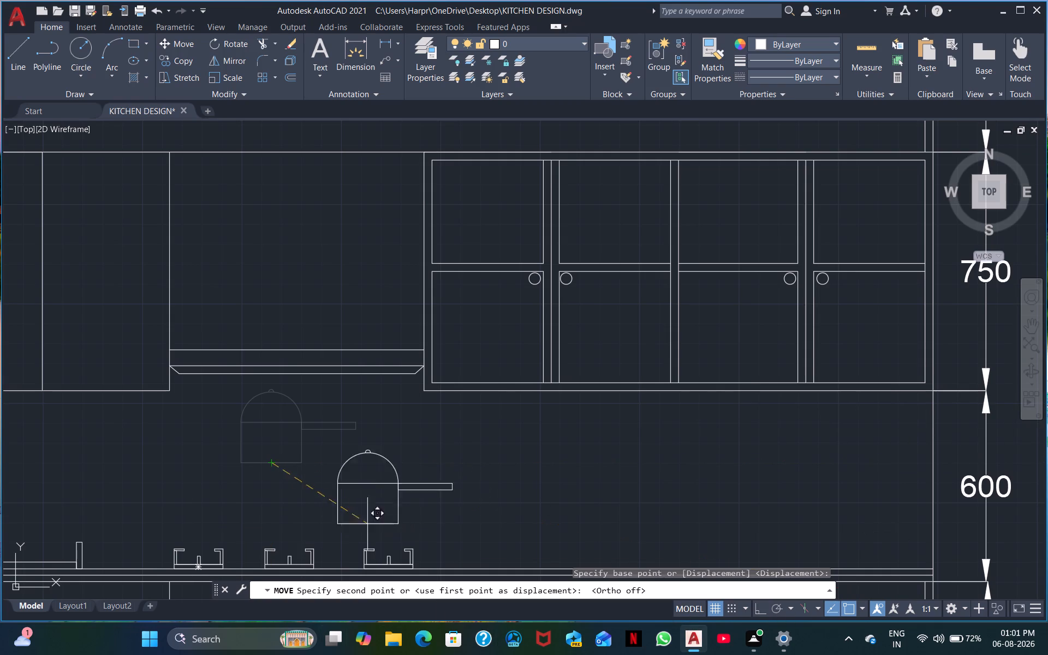
click(200, 549)
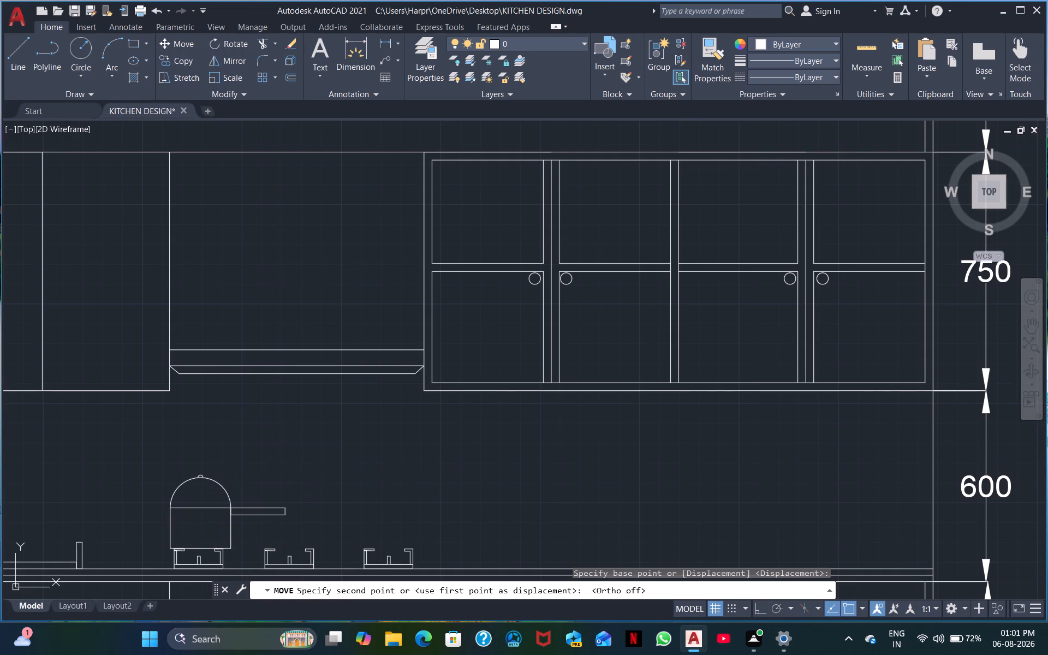
Draw a long, thin horizontal rectangle just below the plain two-door wall cabinet beside the chimney hood.
middle_drag(234, 411, 289, 406)
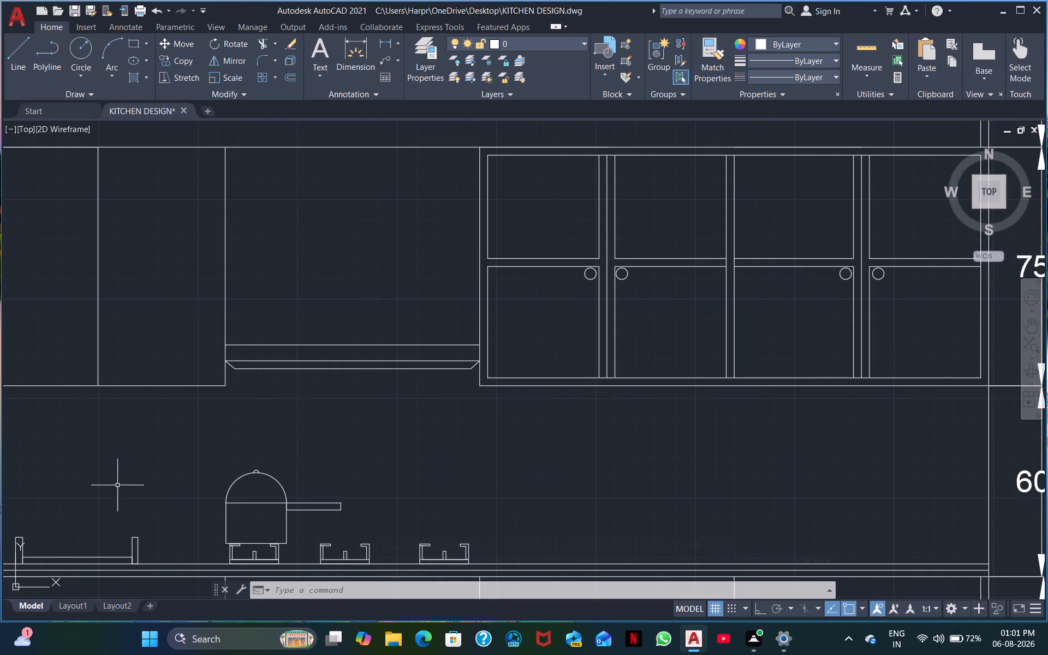
middle_drag(127, 490, 434, 466)
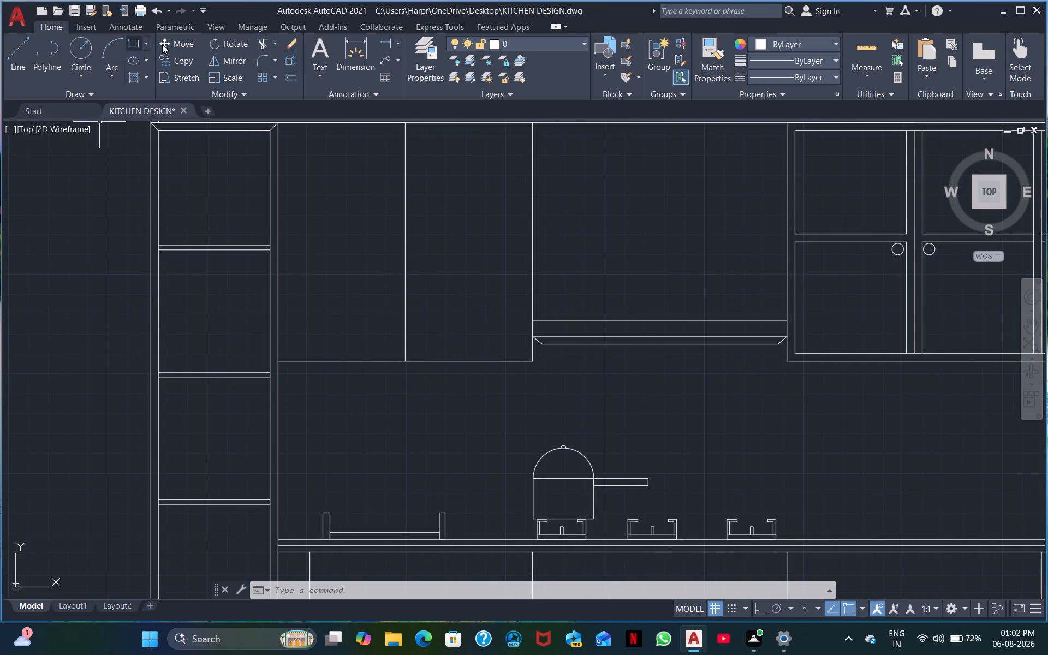
click(138, 43)
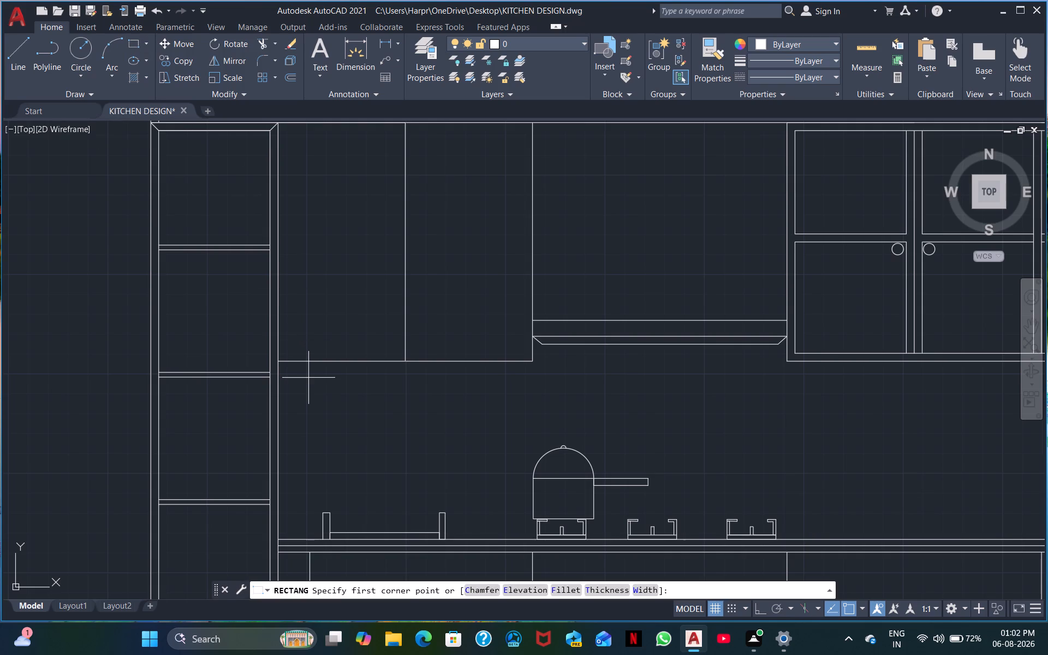
click(307, 374)
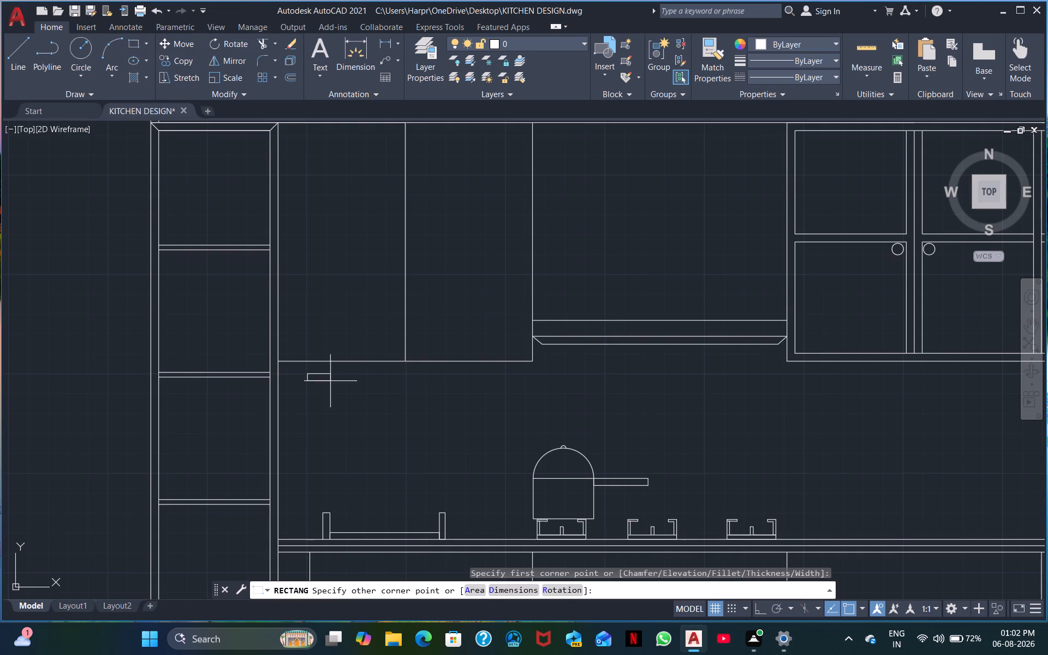
click(518, 383)
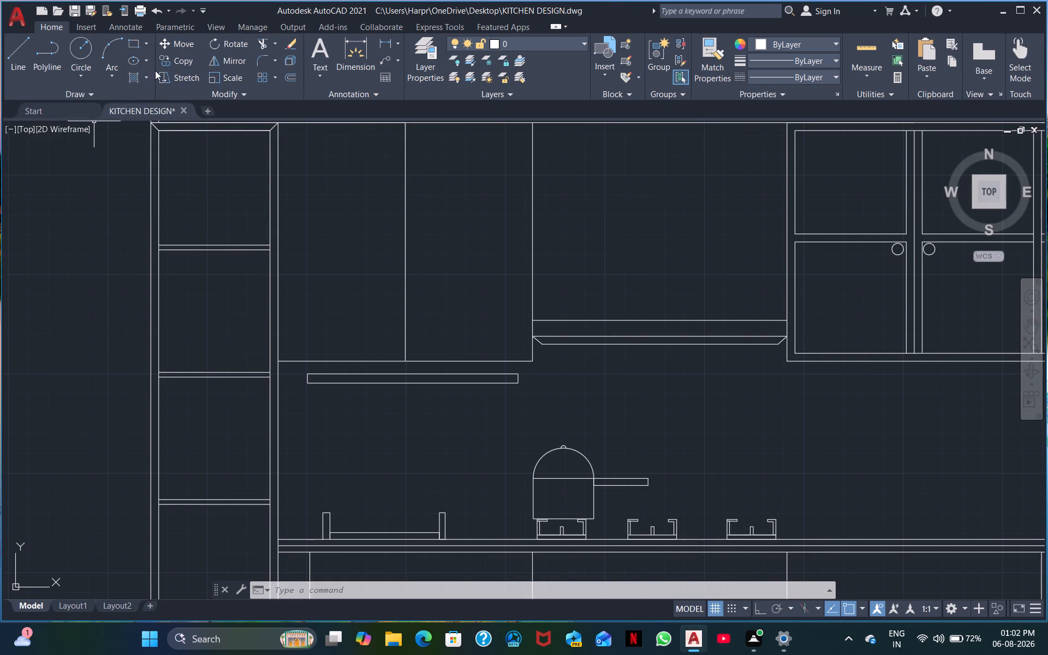
Draw a small closed square about 69 high with the Line command and Ortho on, below the thin rectangle's left part.
click(19, 57)
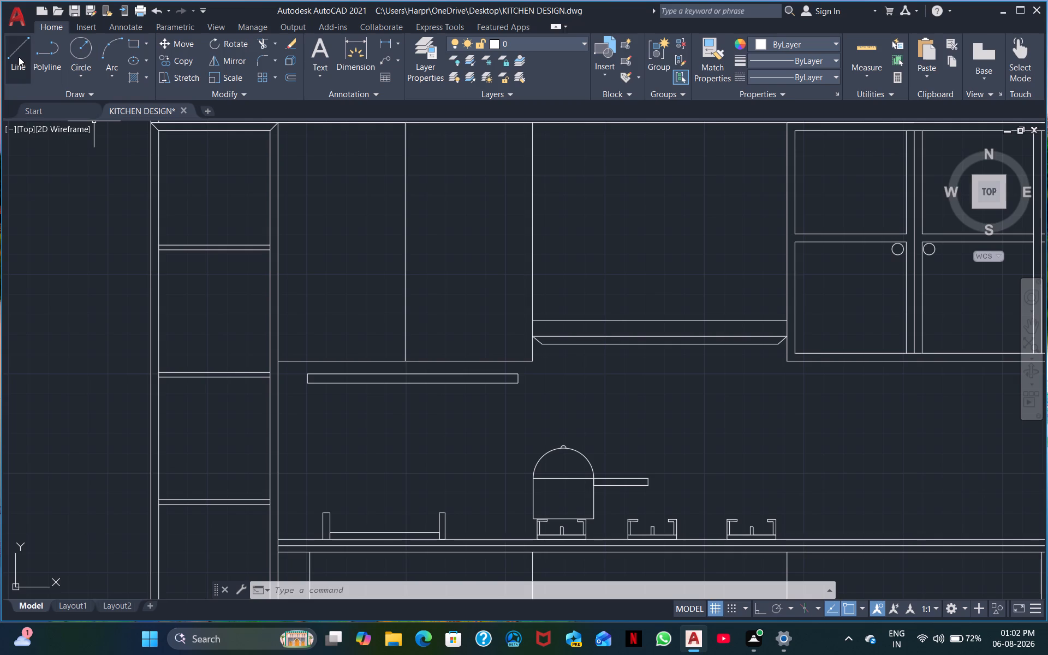
click(337, 438)
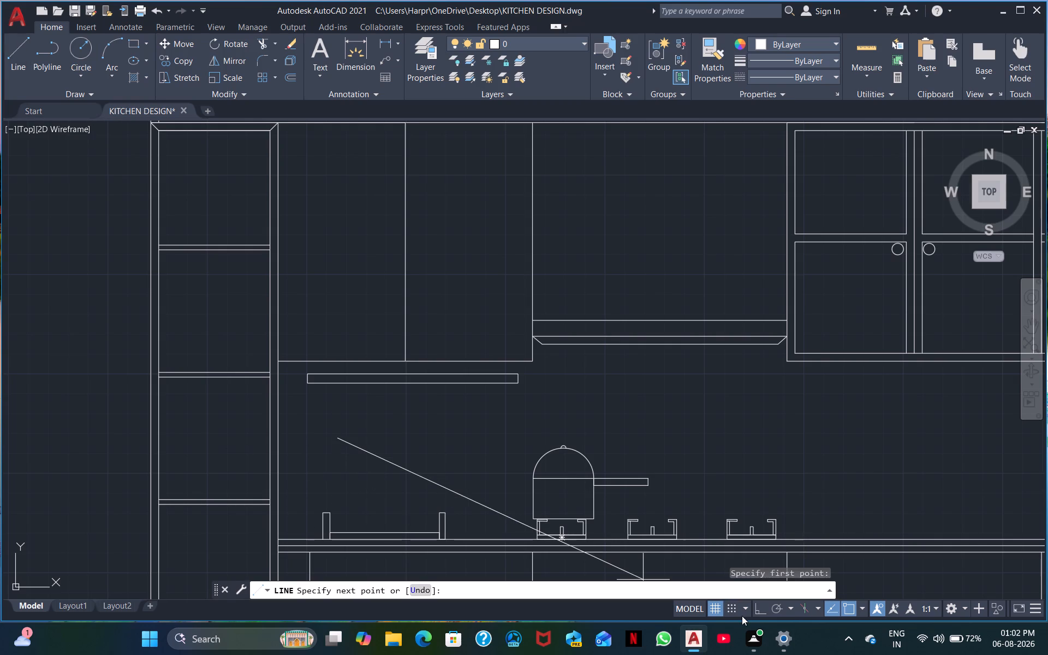
click(766, 610)
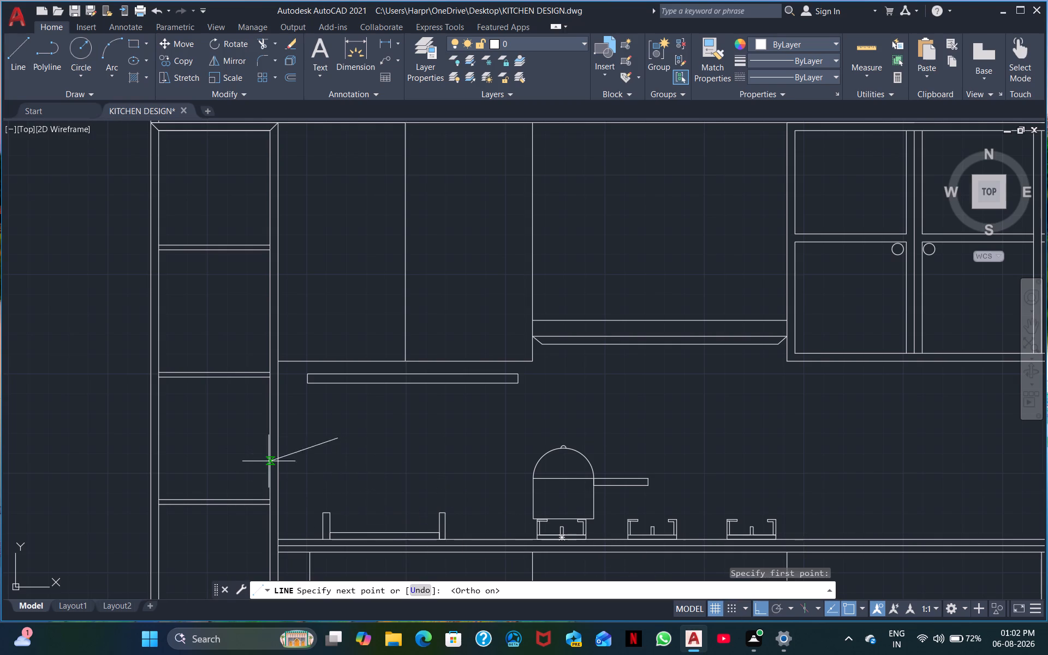
click(341, 459)
click(359, 461)
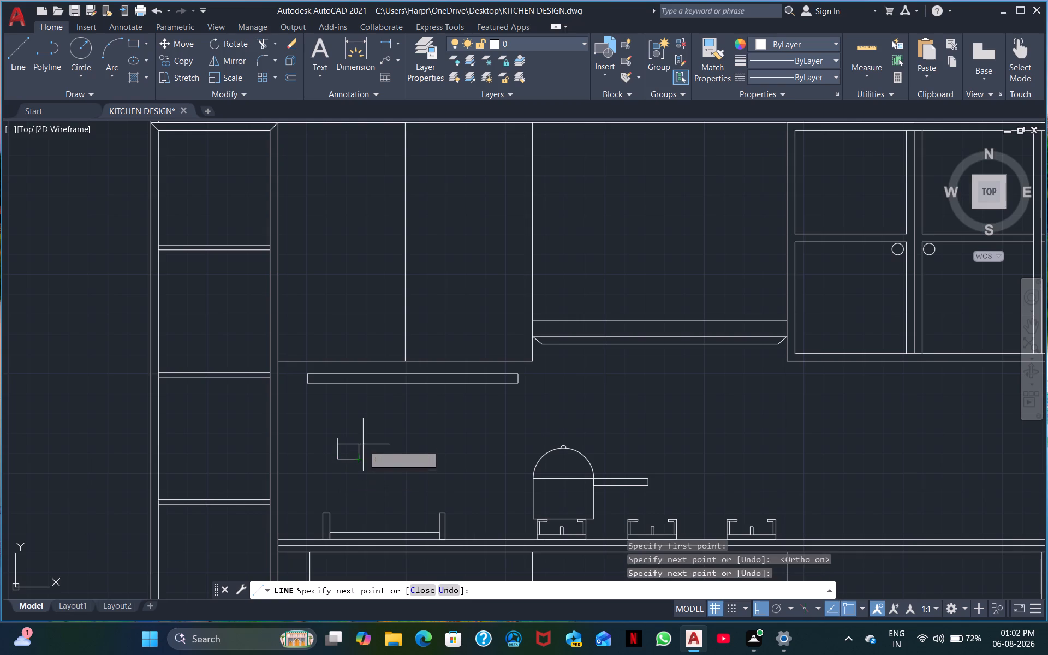
click(365, 440)
click(338, 441)
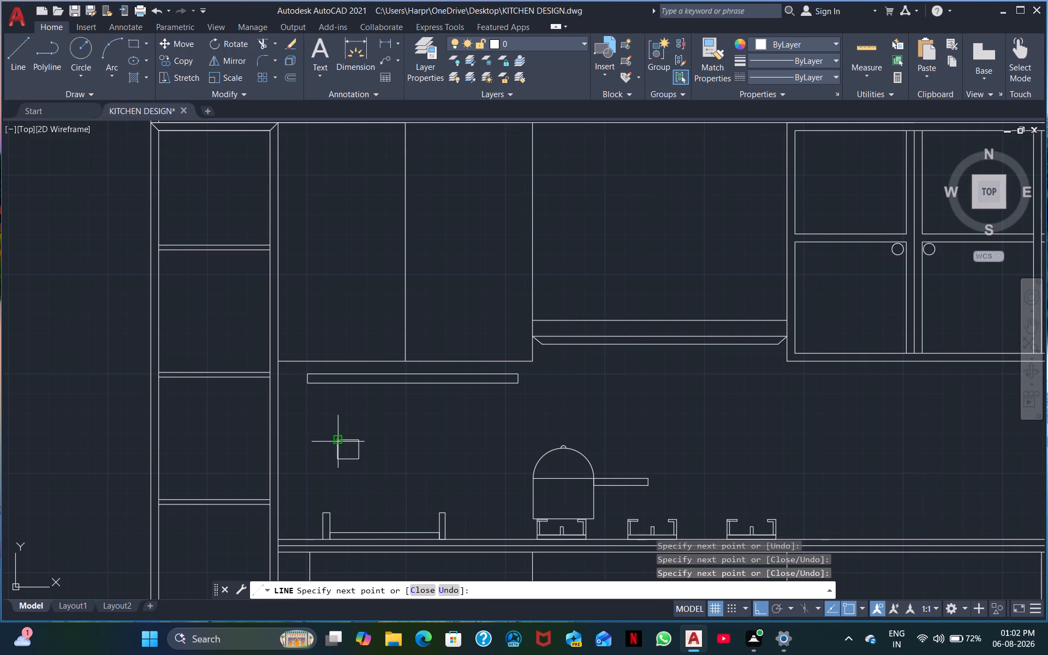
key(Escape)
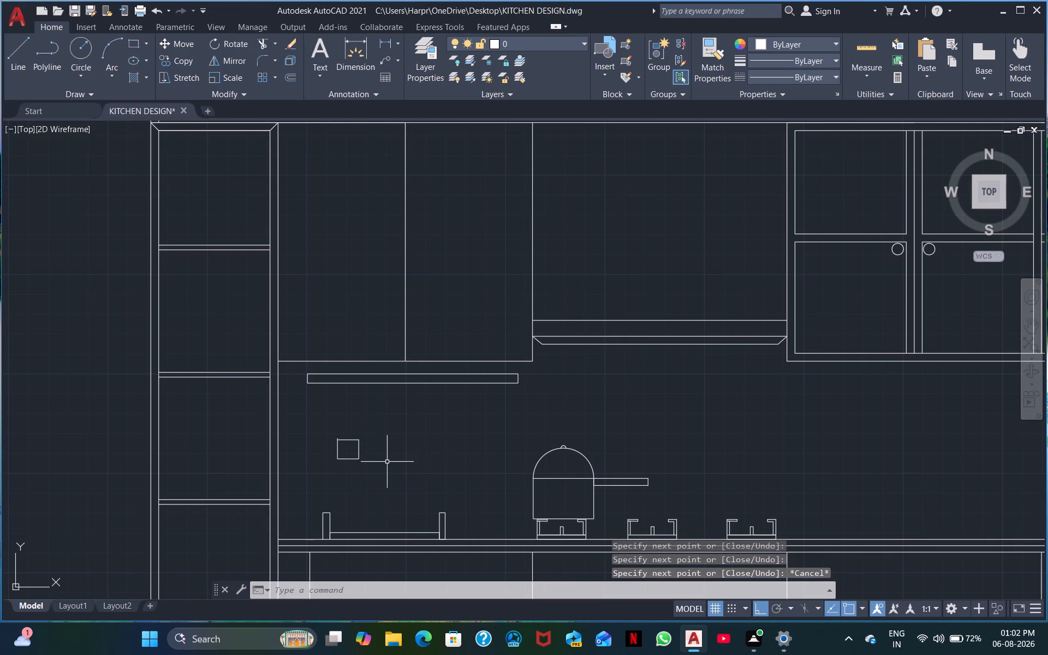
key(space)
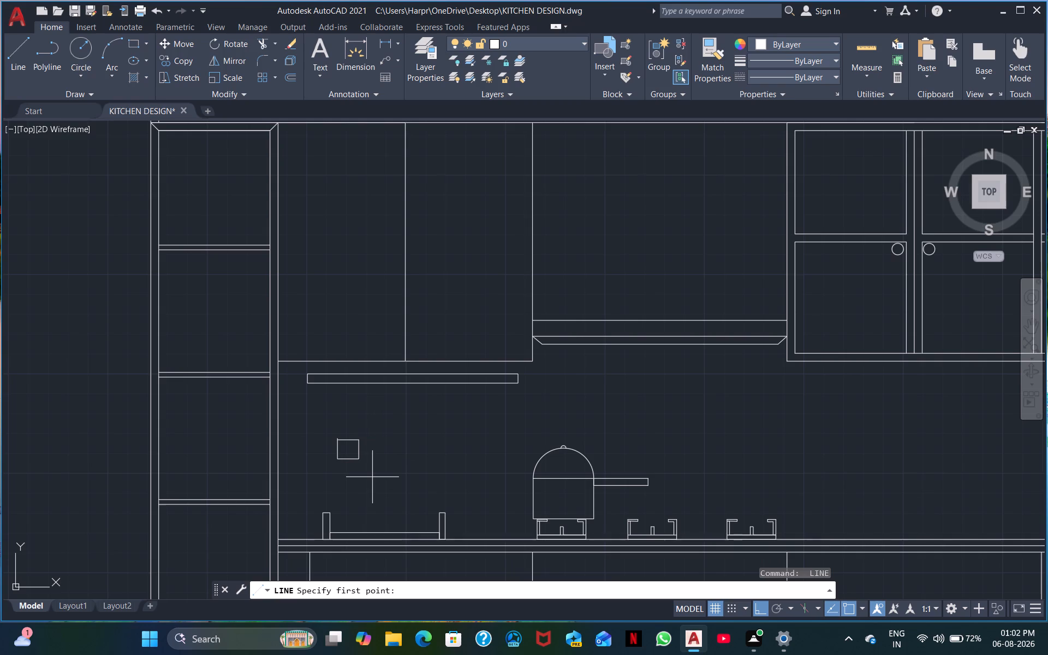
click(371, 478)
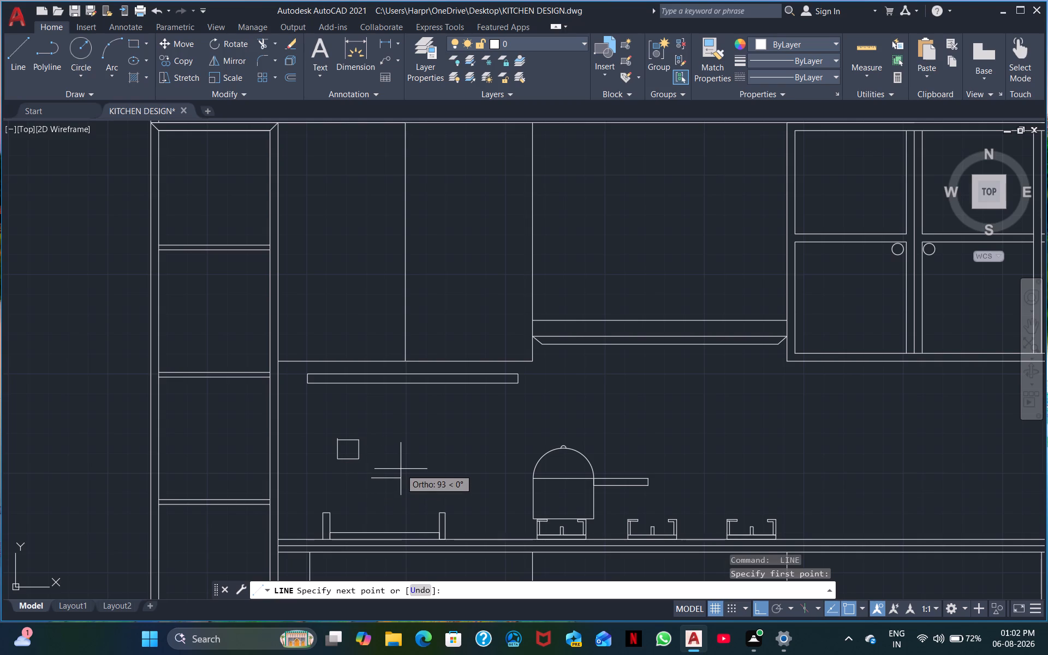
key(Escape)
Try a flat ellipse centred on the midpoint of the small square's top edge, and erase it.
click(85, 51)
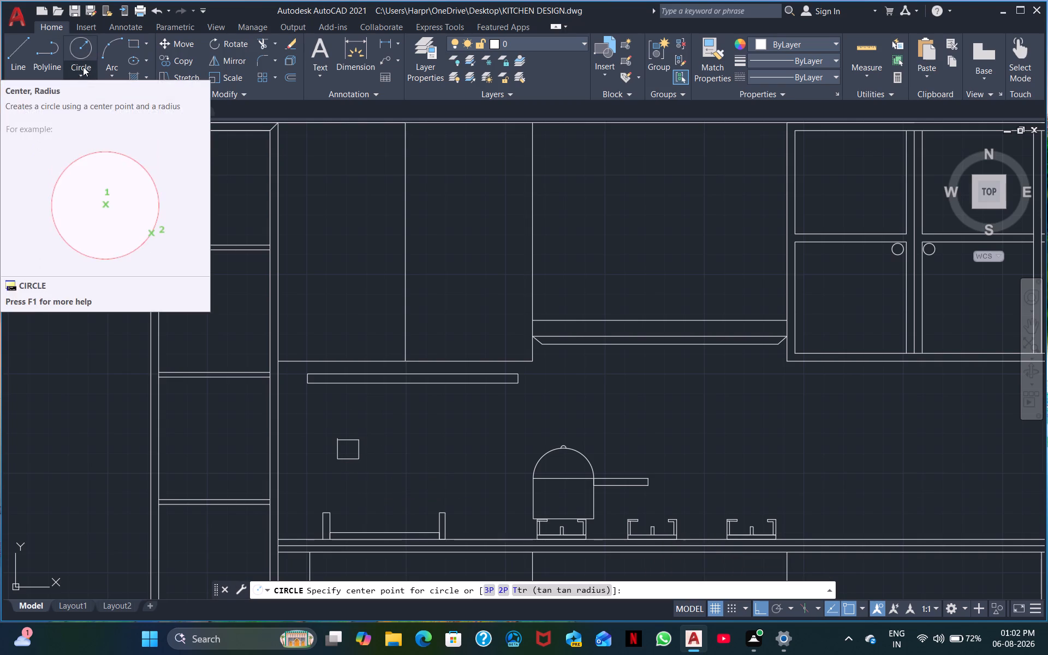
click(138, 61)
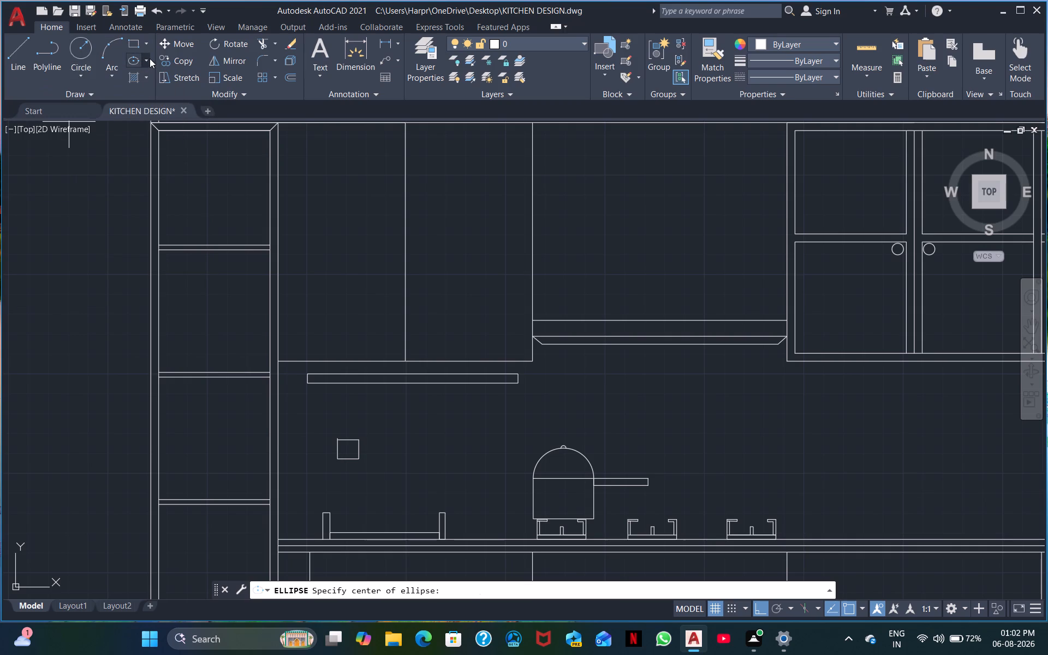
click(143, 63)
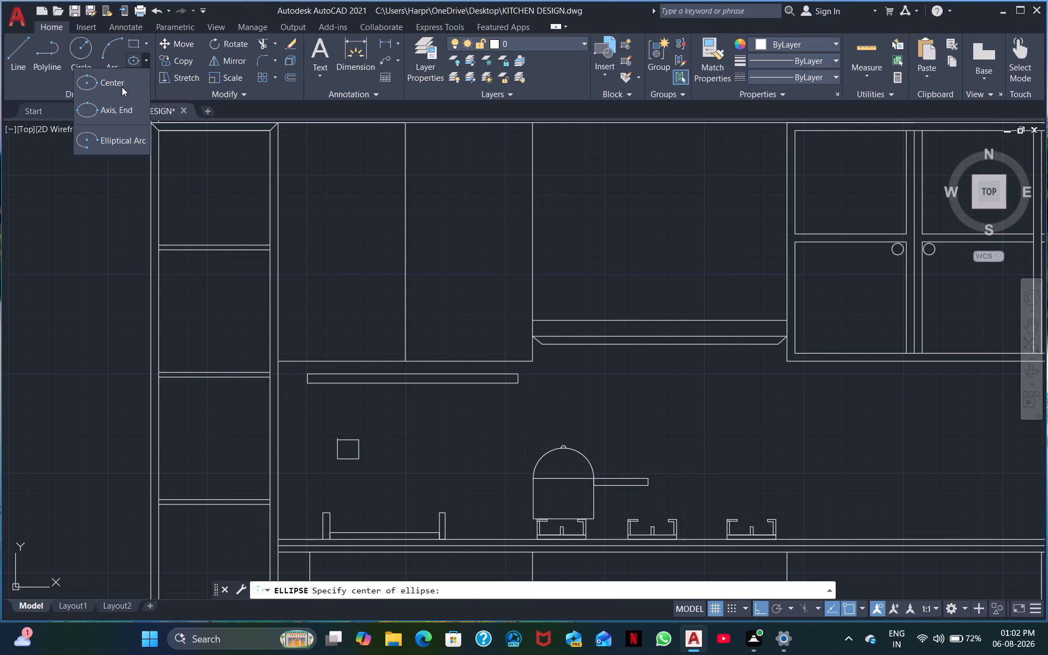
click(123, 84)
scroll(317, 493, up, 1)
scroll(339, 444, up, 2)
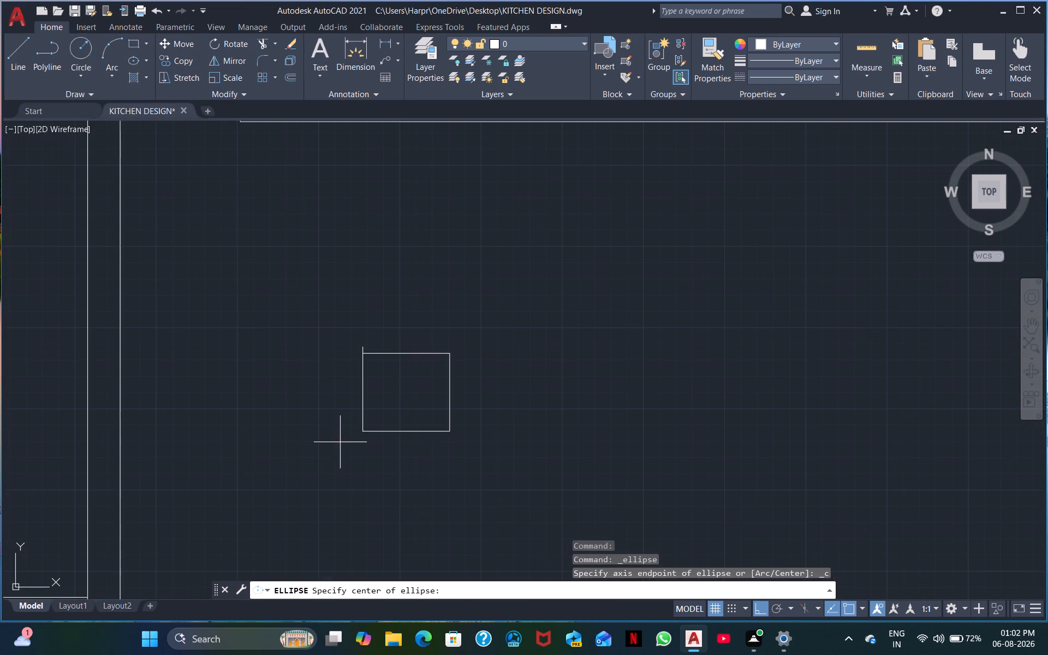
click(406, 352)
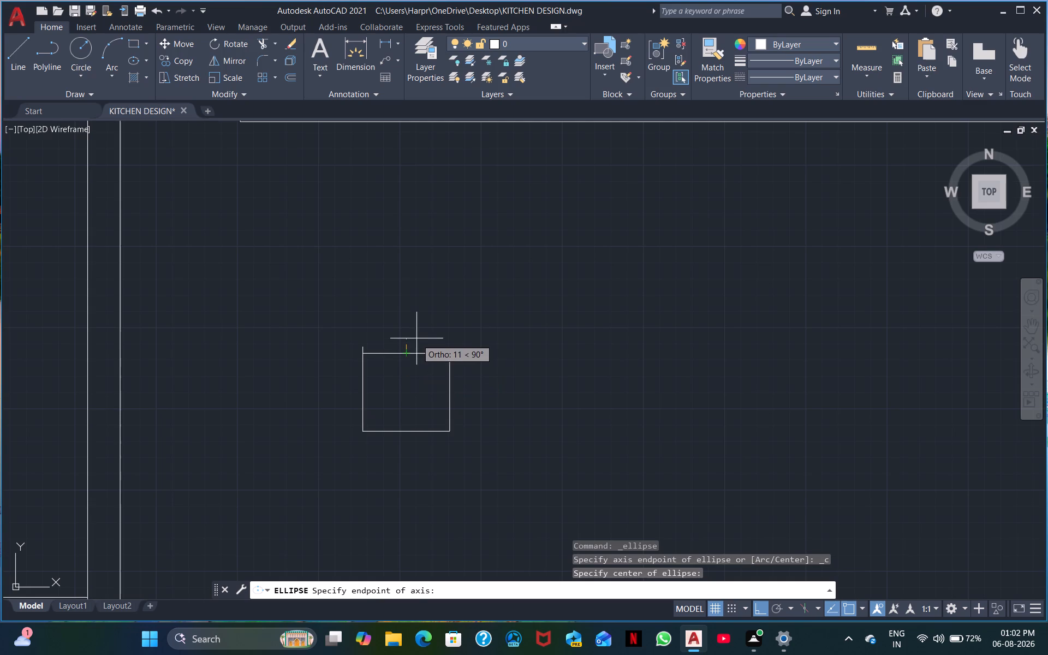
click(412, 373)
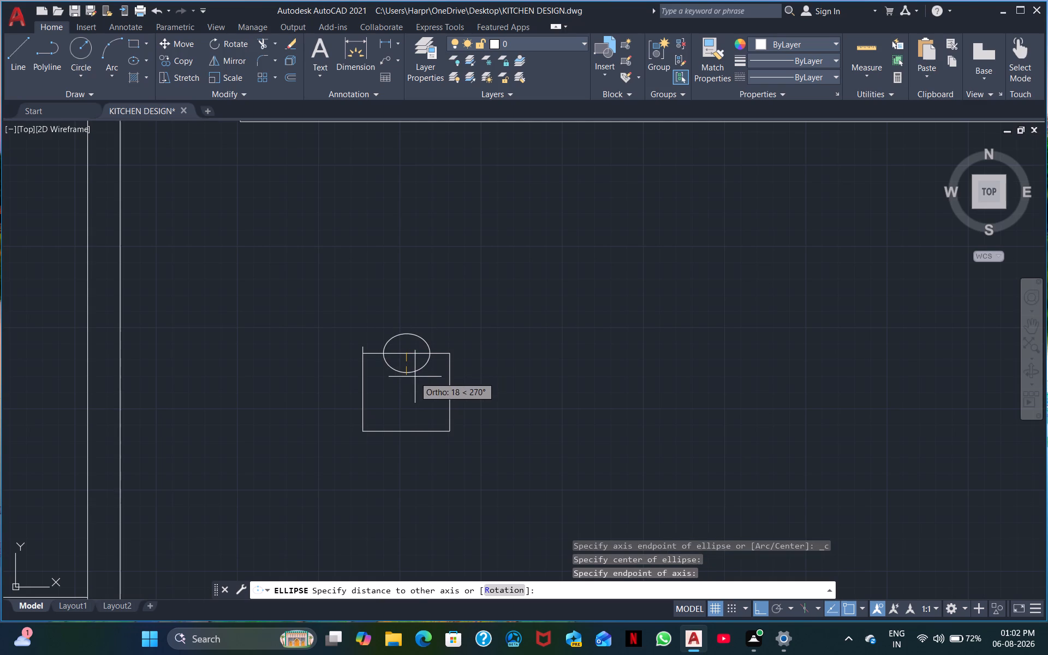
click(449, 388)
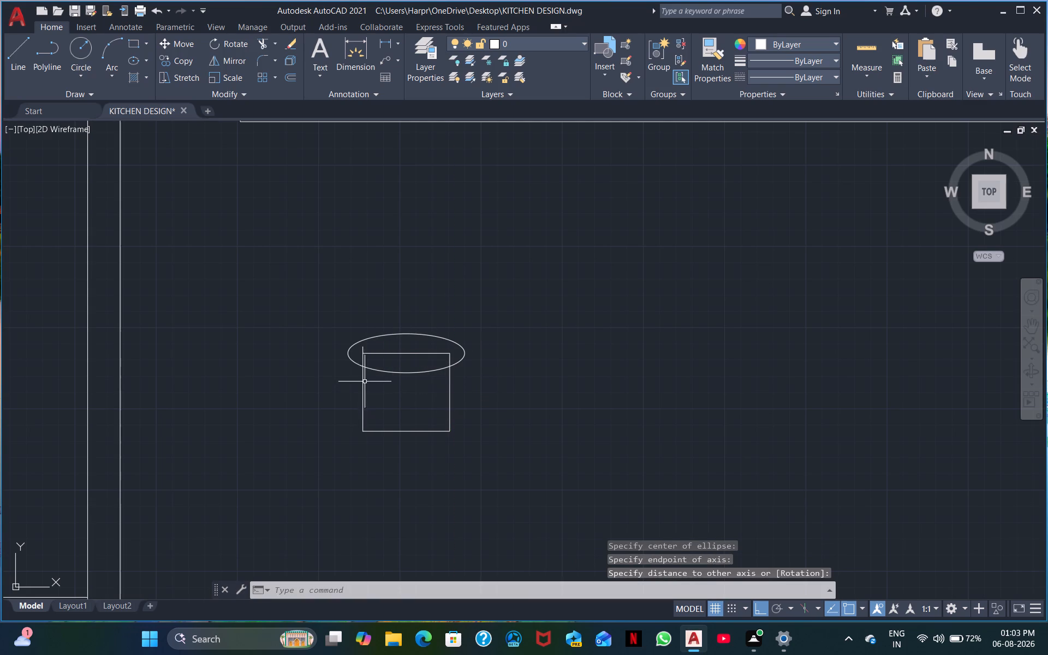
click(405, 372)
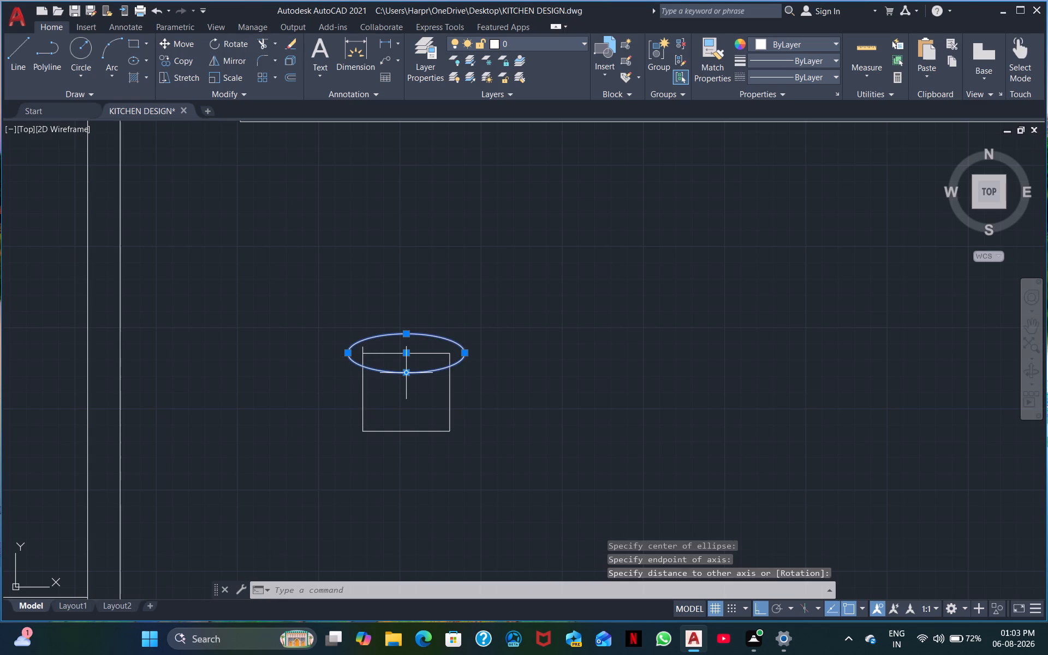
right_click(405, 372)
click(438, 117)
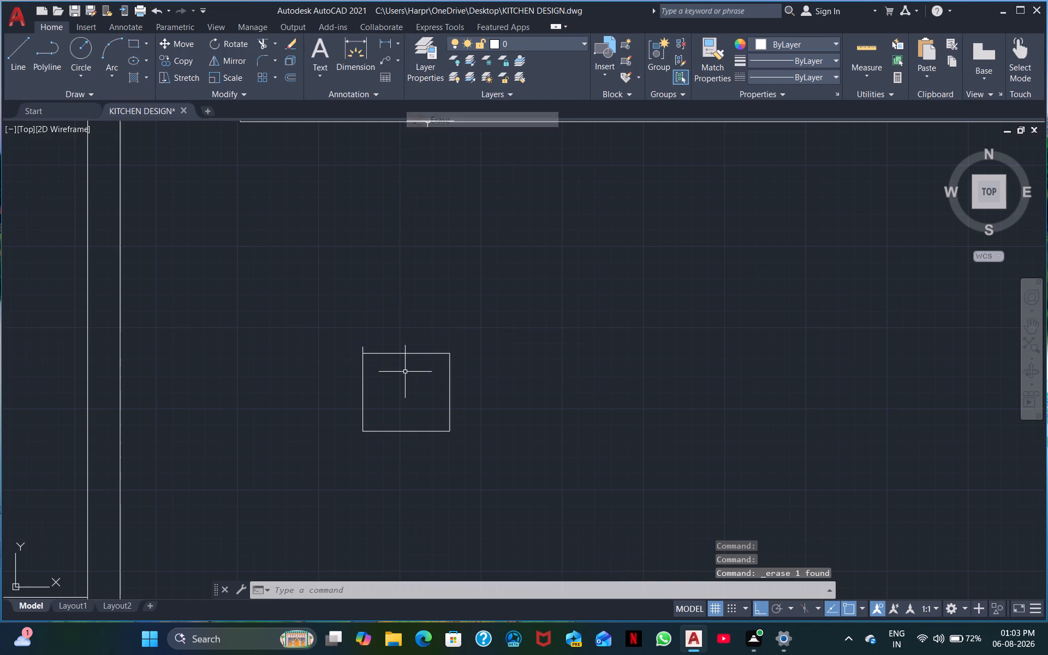
Draw a circle of radius about 33 centred on the square's top edge, and trim it and the stray line end into a dome lid.
click(82, 53)
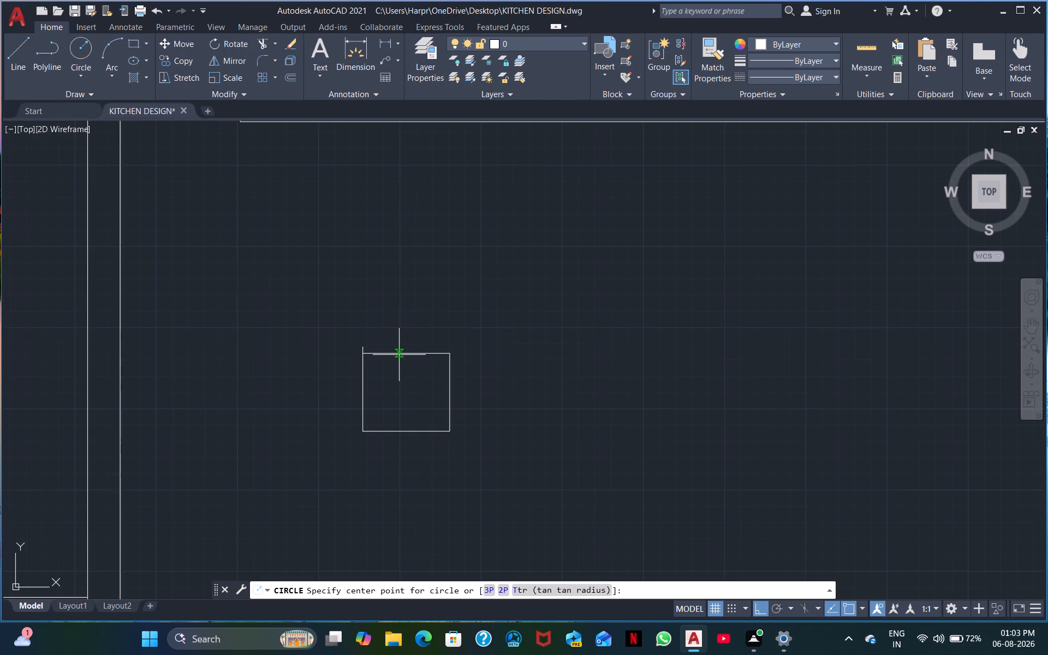
click(402, 354)
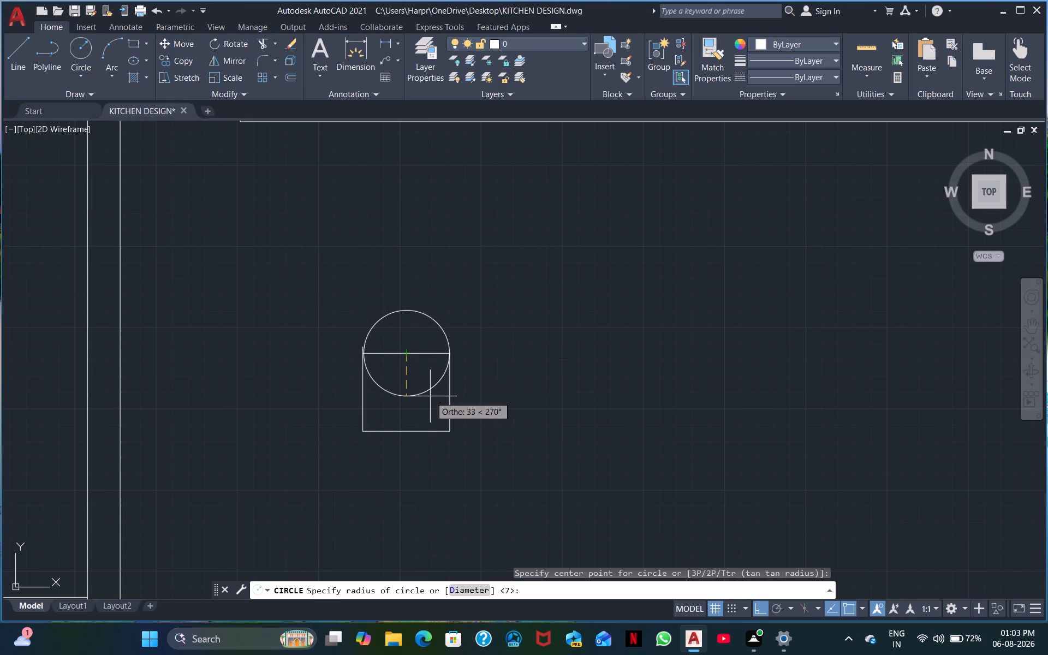
click(430, 396)
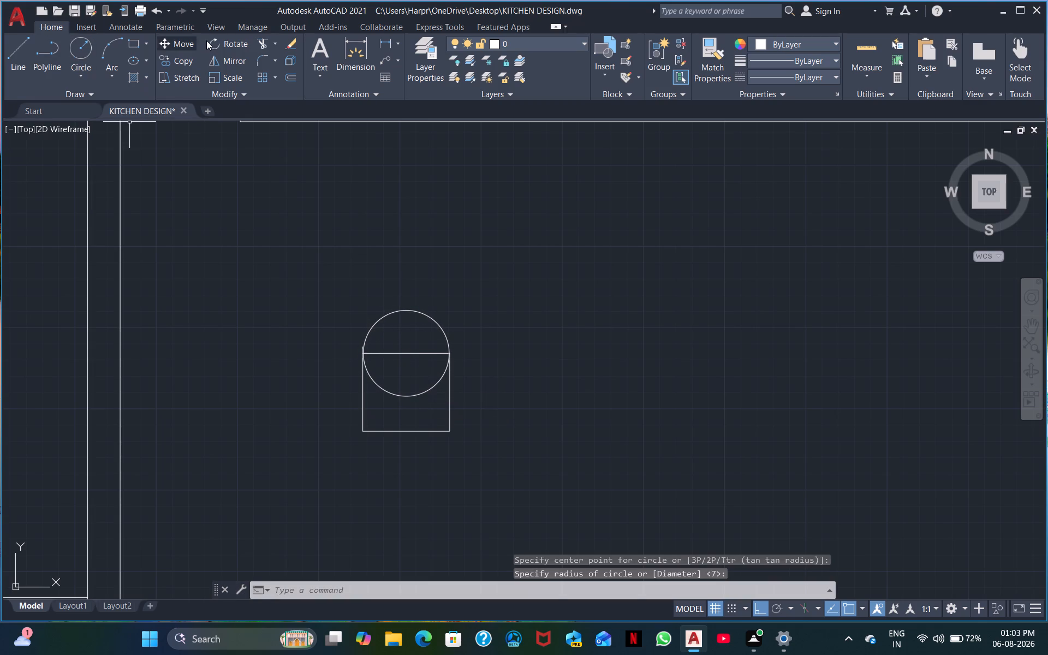
click(268, 45)
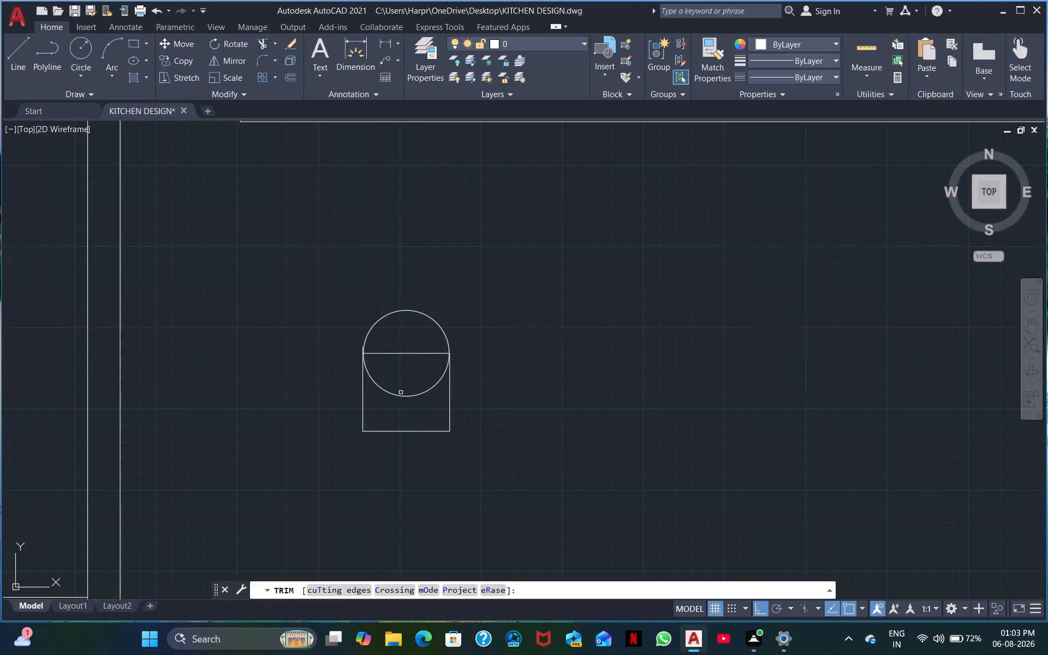
click(401, 396)
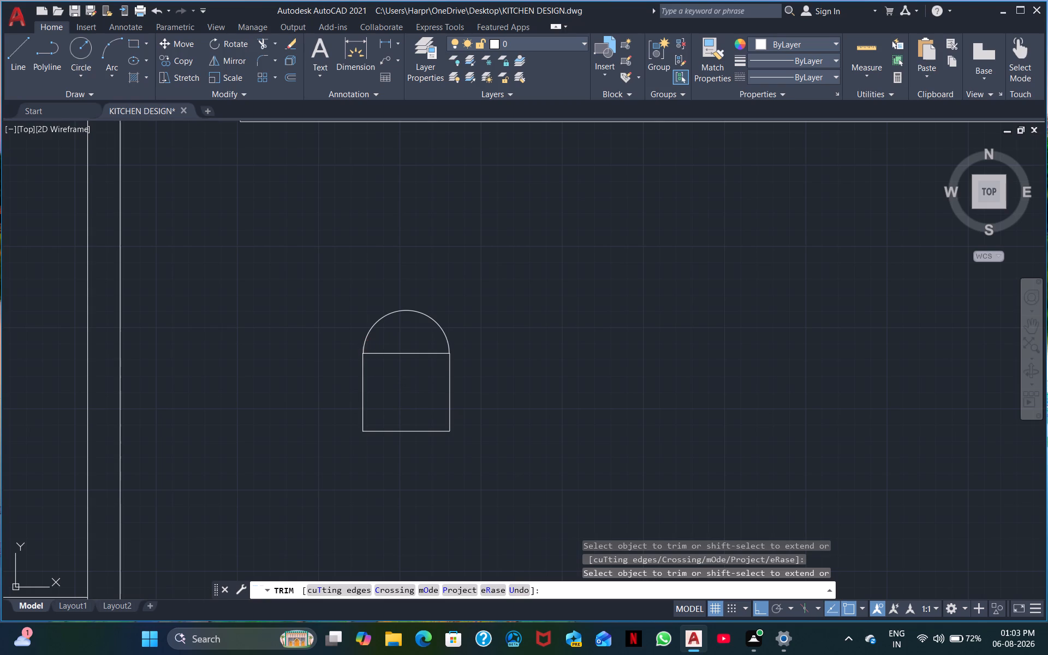
click(361, 348)
Add a small circle at the top of the dome and trim away its lower part to form a lid knob.
middle_drag(299, 369, 221, 438)
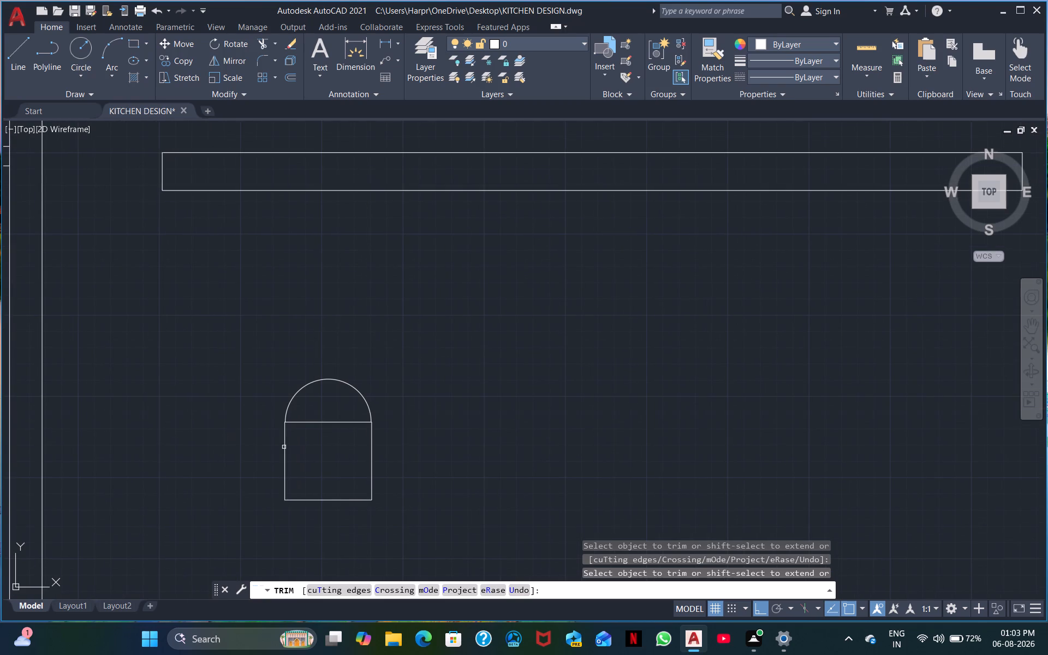
click(81, 48)
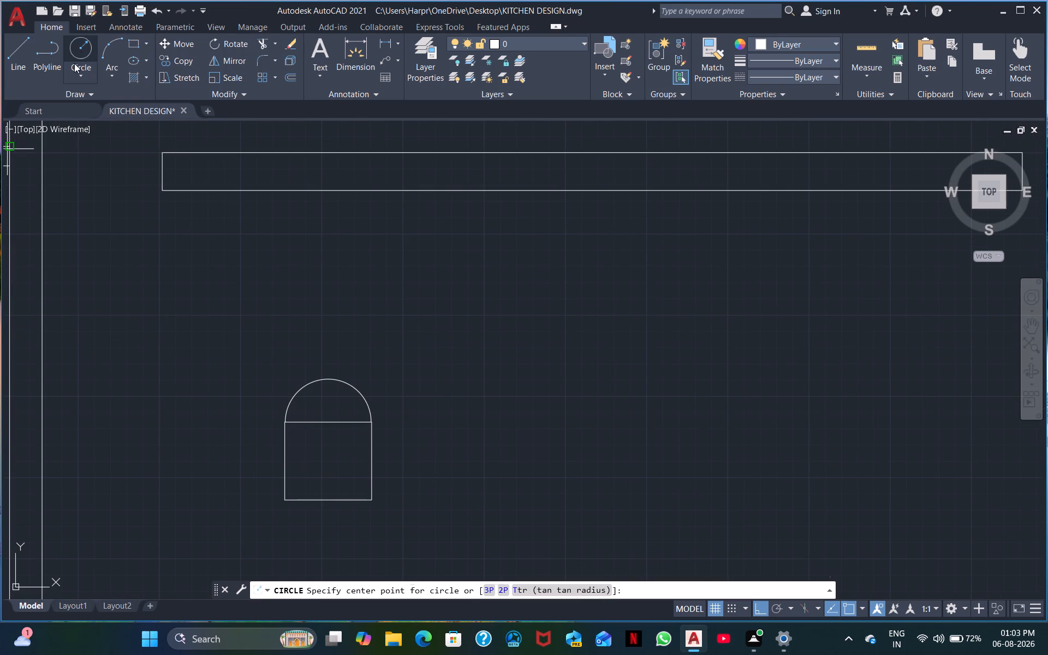
click(330, 377)
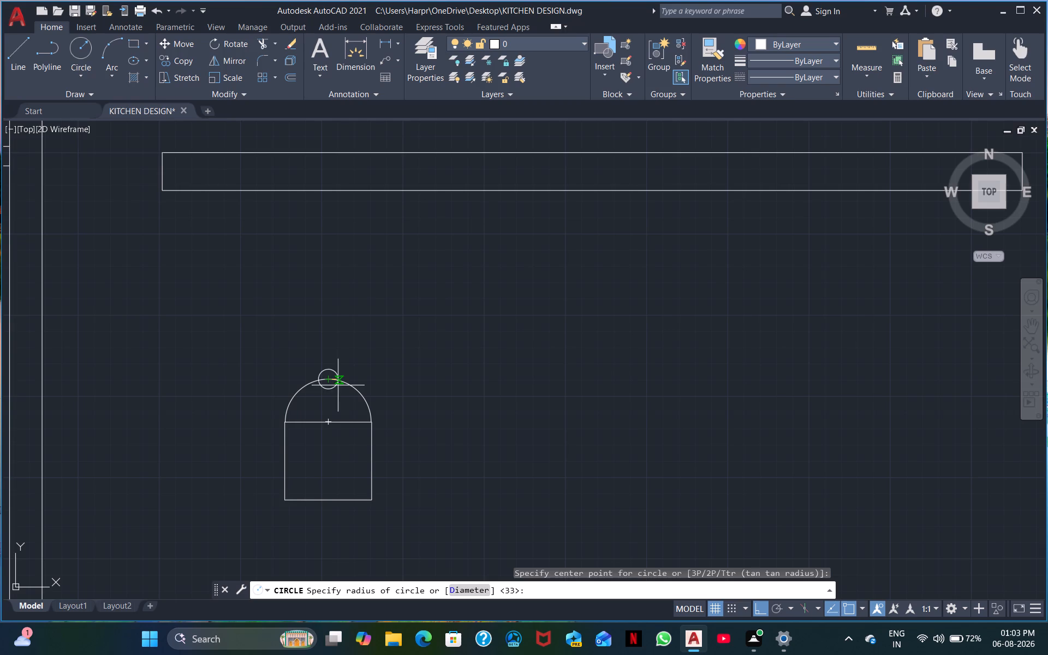
click(338, 380)
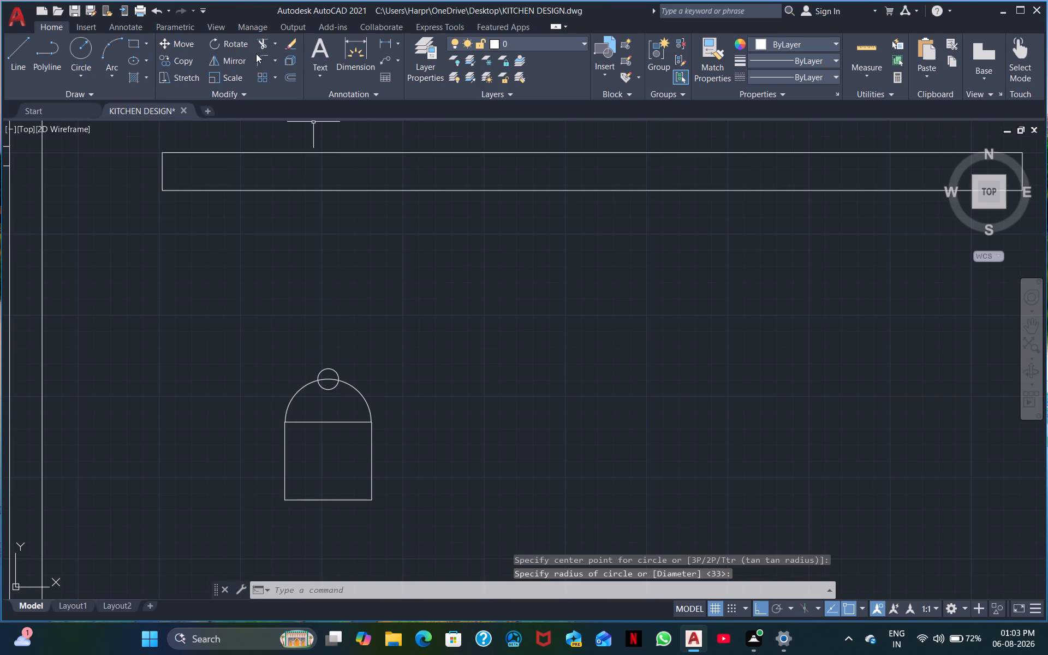
click(258, 42)
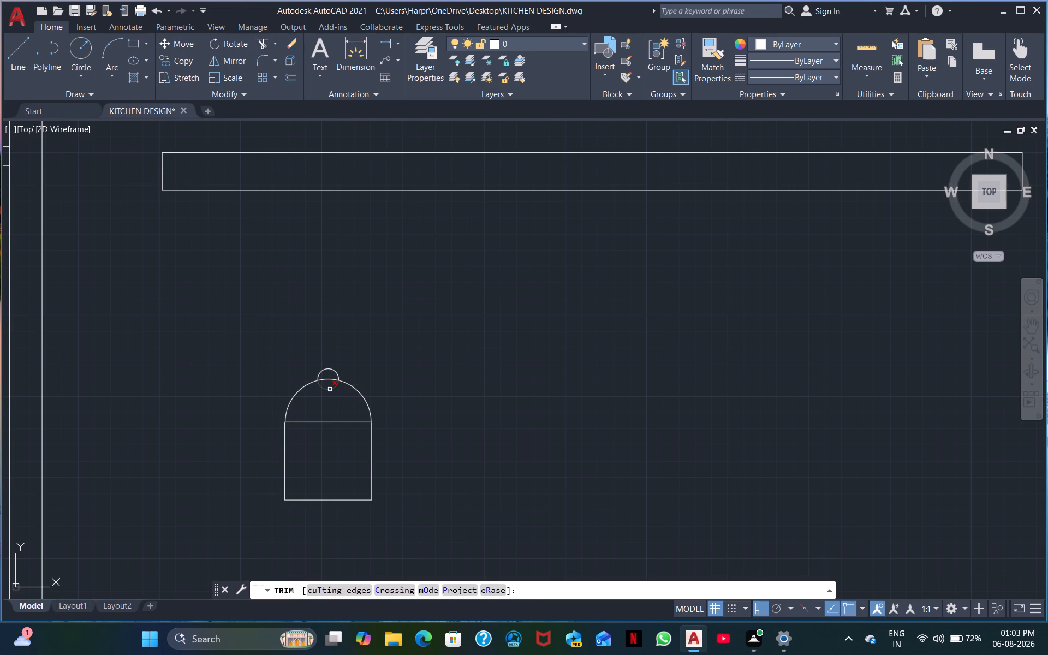
click(330, 389)
scroll(479, 502, down, 2)
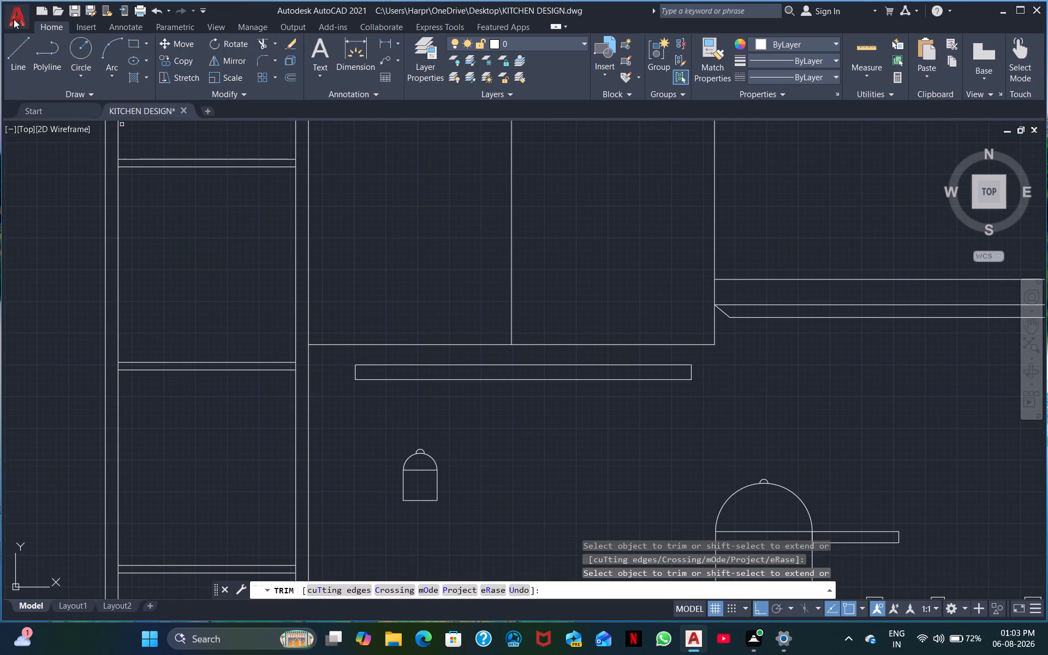
key(Escape)
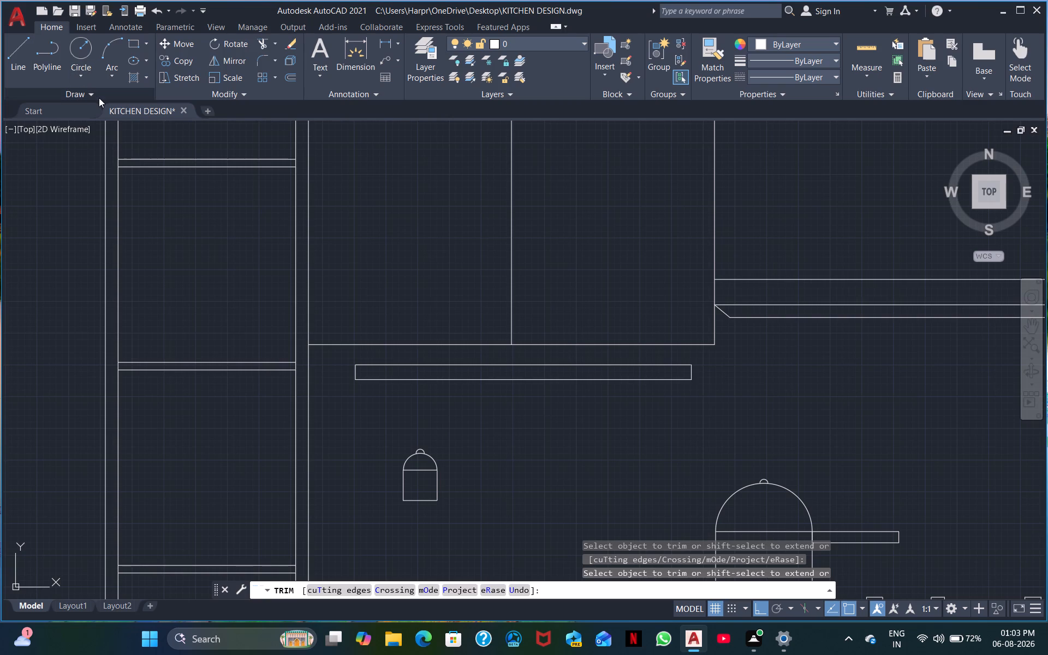
Move the whole lidded jar straight down onto the countertop tray, near its left post.
click(456, 515)
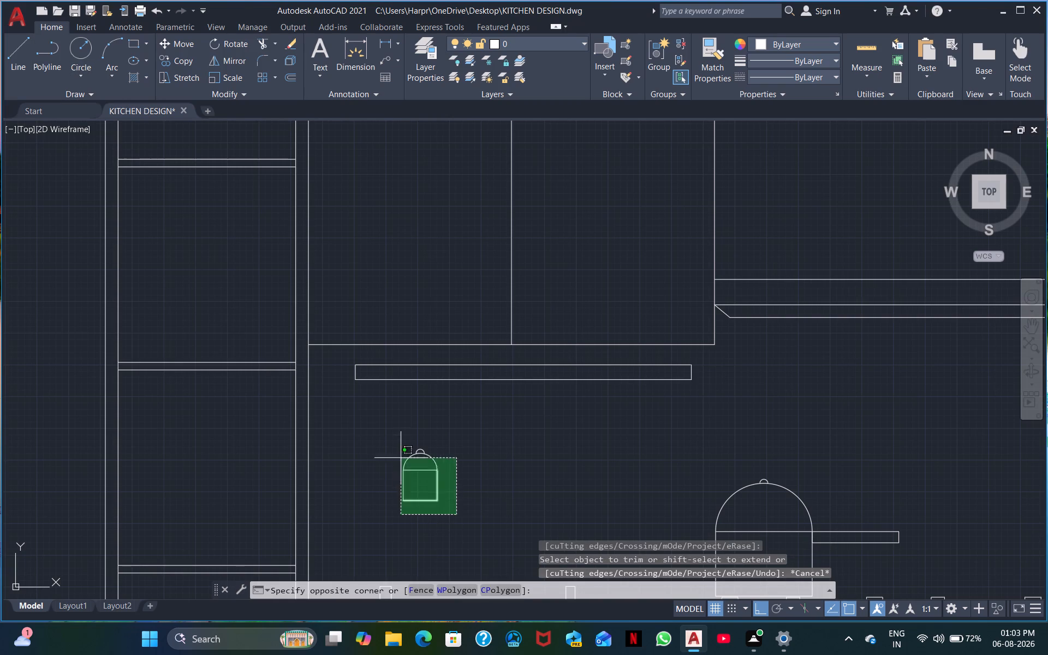
click(388, 421)
right_click(388, 420)
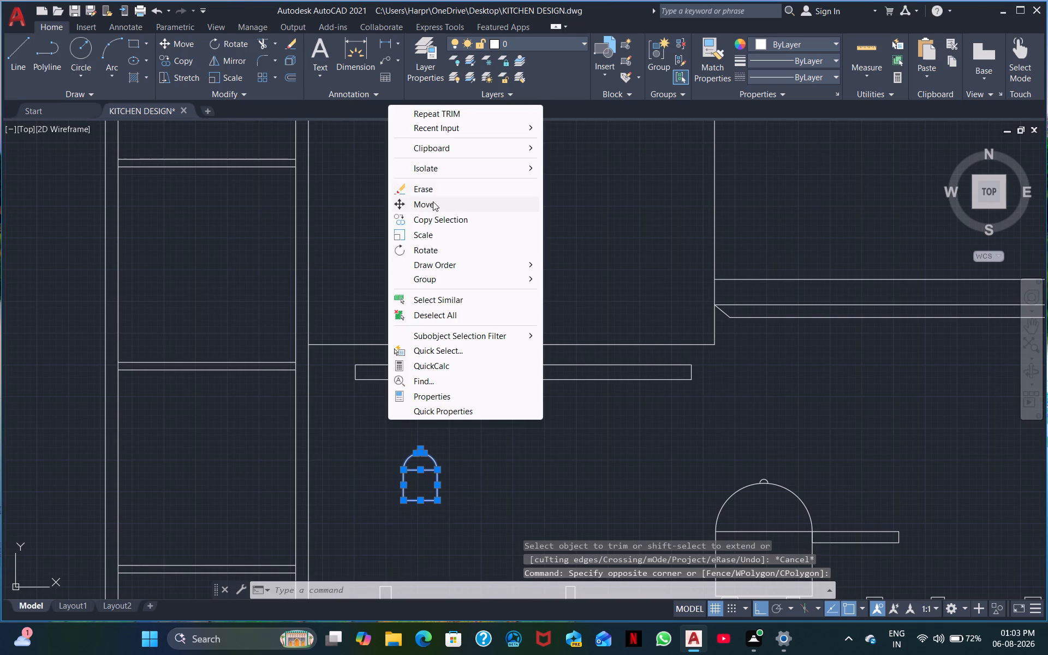
click(429, 204)
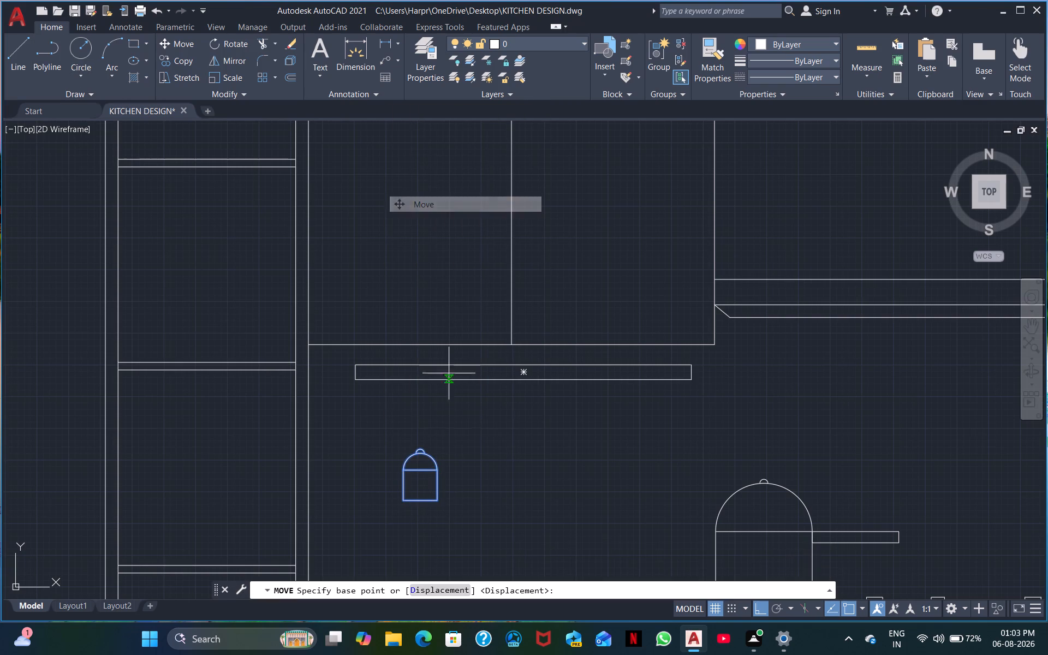
click(421, 472)
middle_drag(432, 512, 408, 348)
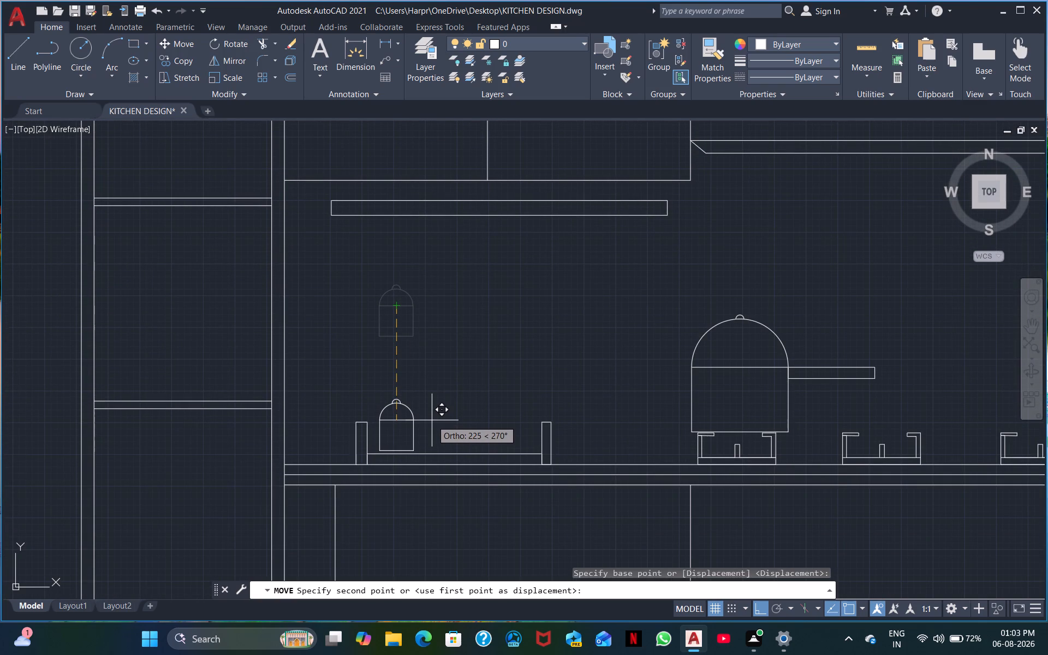
click(432, 424)
Copy the jar twice to its right along the tray, spaced about 98 apart.
click(454, 447)
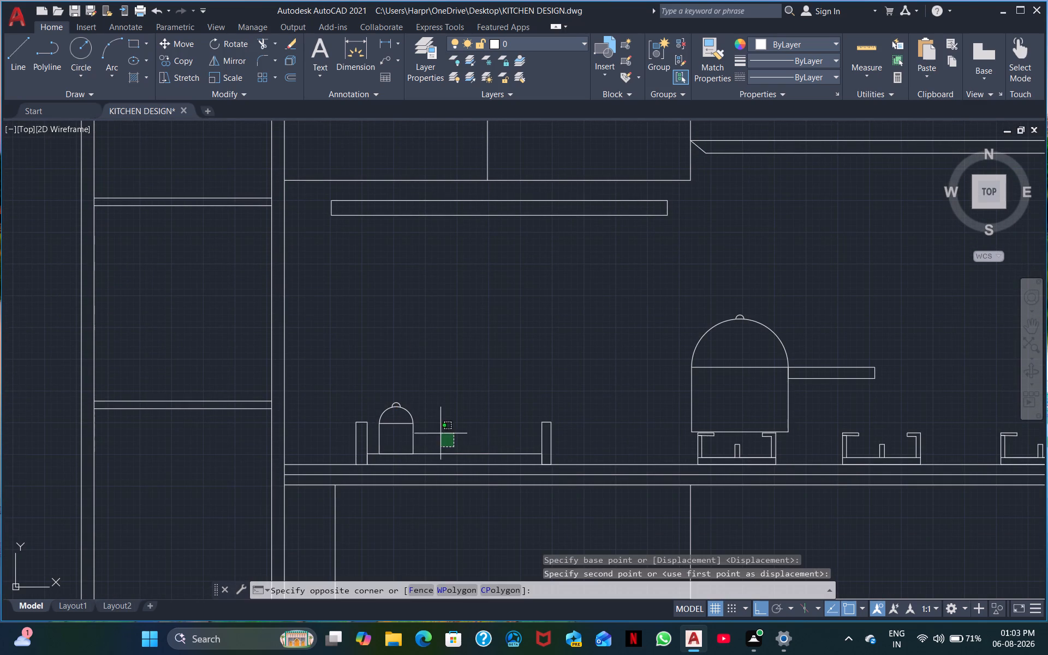
click(375, 383)
right_click(375, 383)
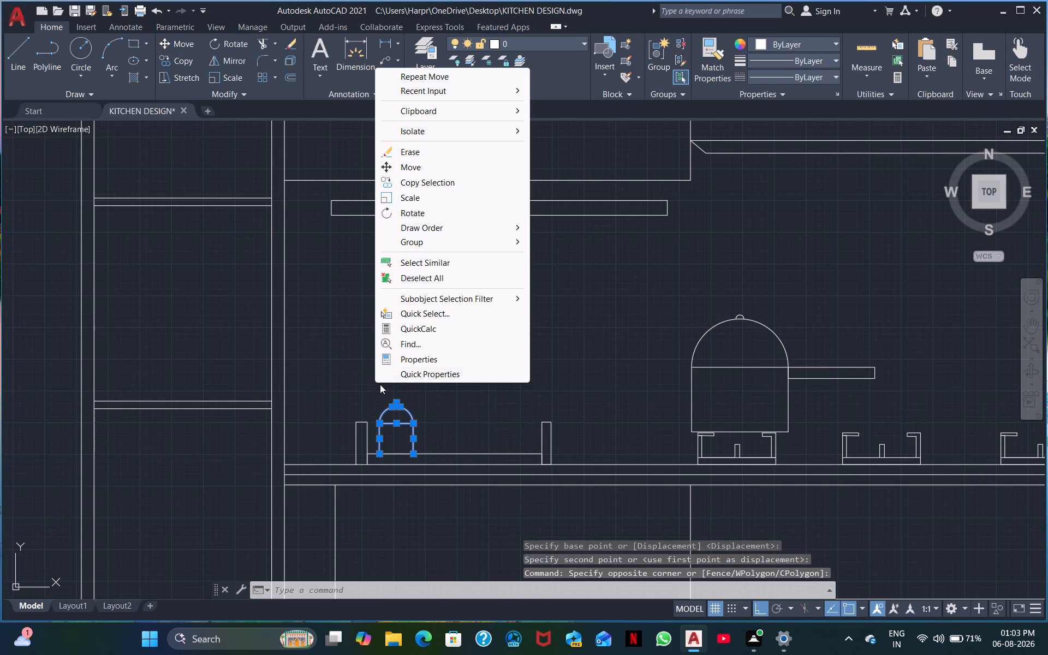
click(409, 180)
click(394, 425)
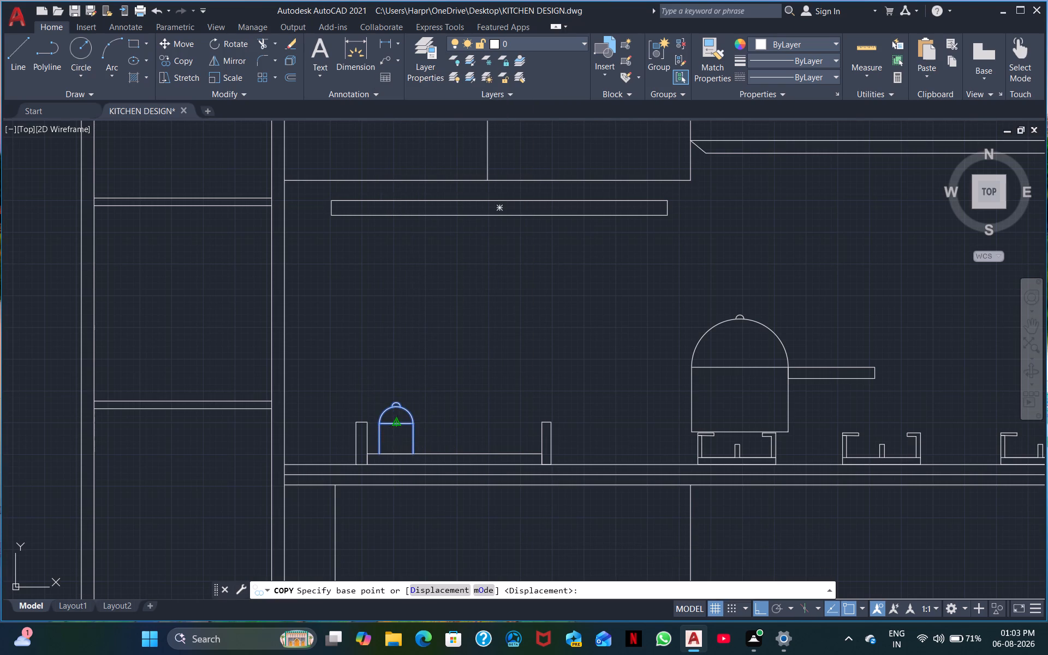
click(445, 426)
click(495, 422)
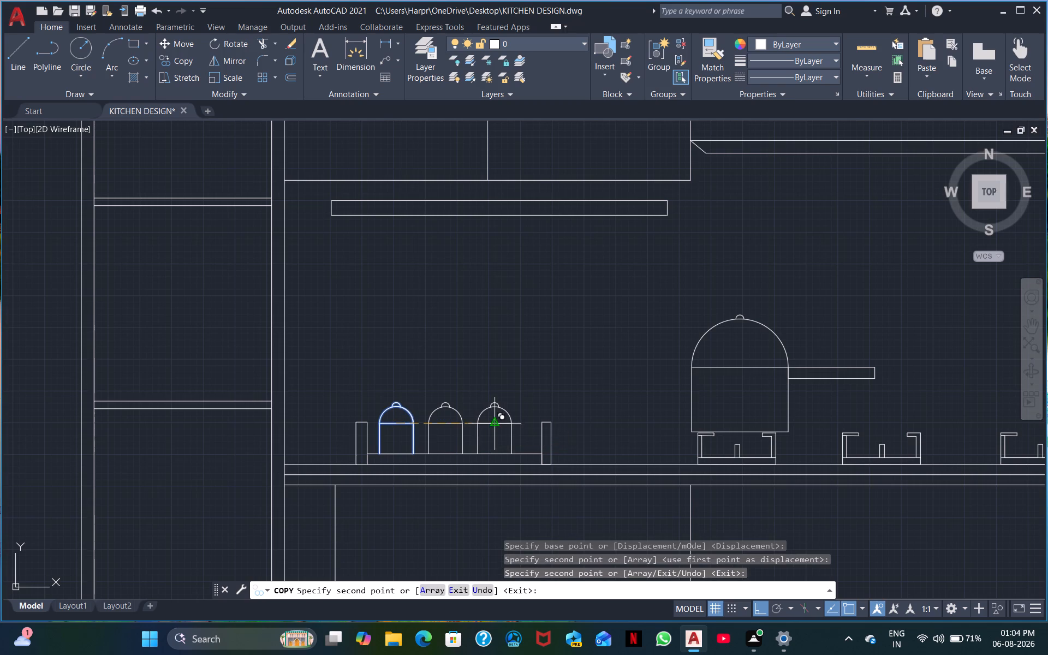
key(Escape)
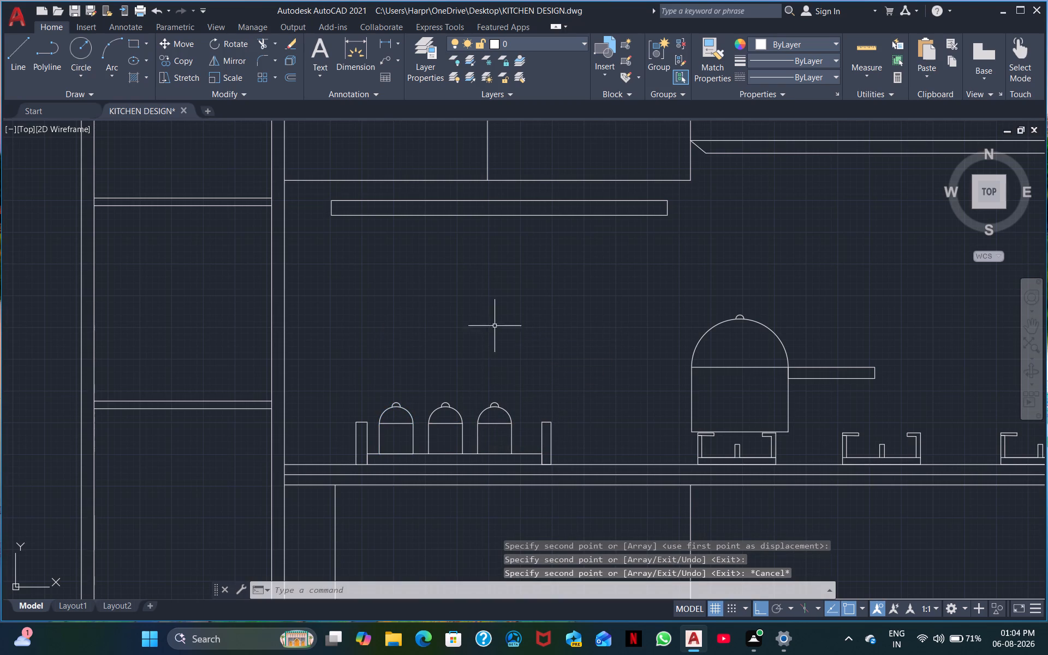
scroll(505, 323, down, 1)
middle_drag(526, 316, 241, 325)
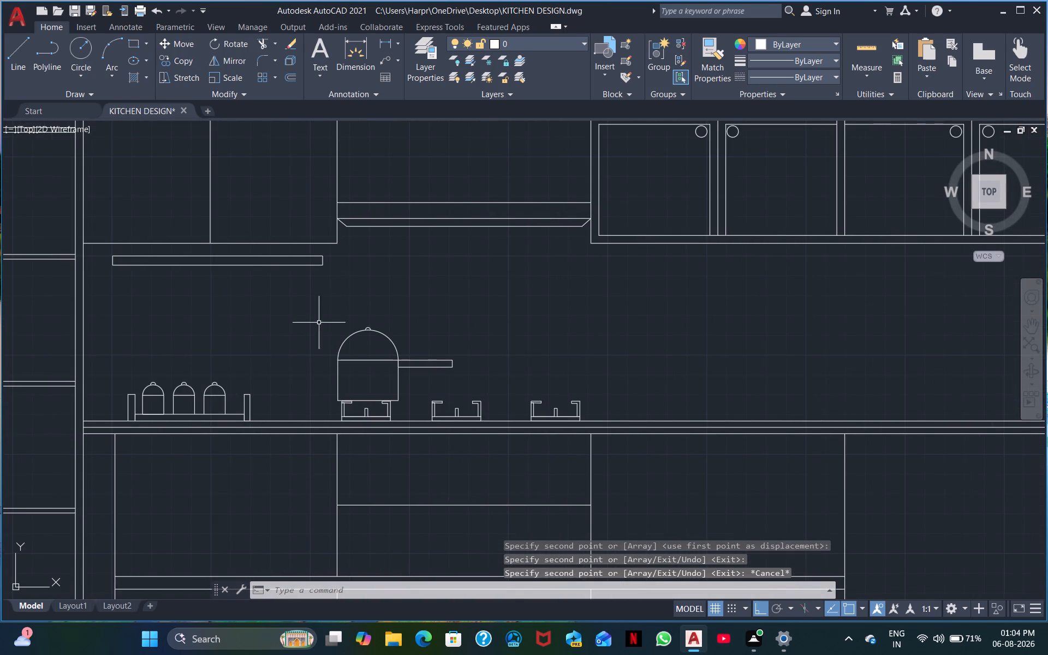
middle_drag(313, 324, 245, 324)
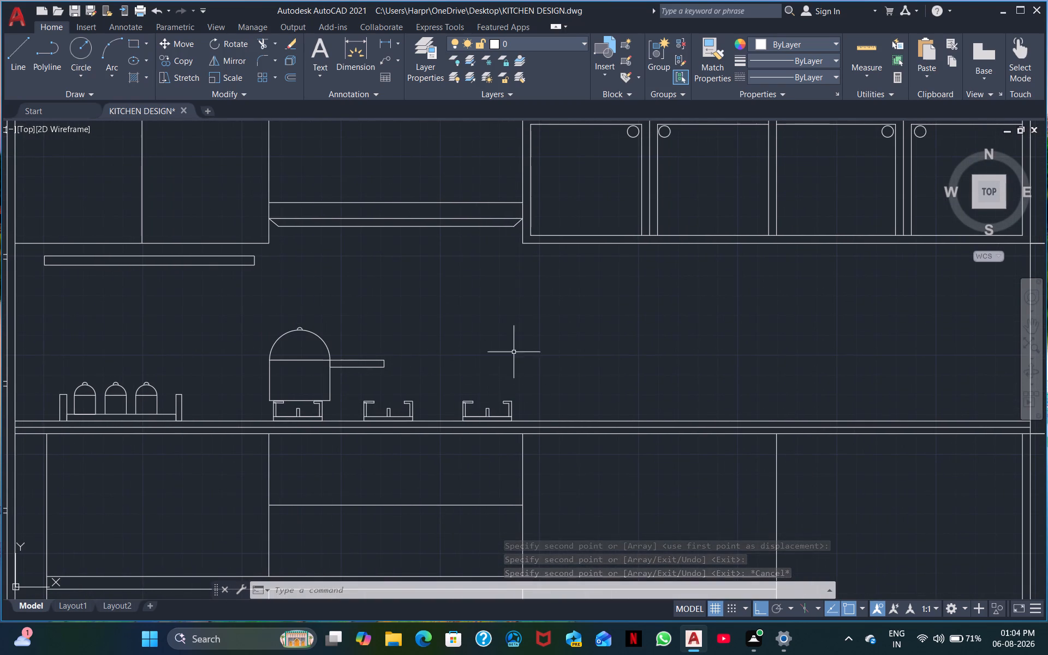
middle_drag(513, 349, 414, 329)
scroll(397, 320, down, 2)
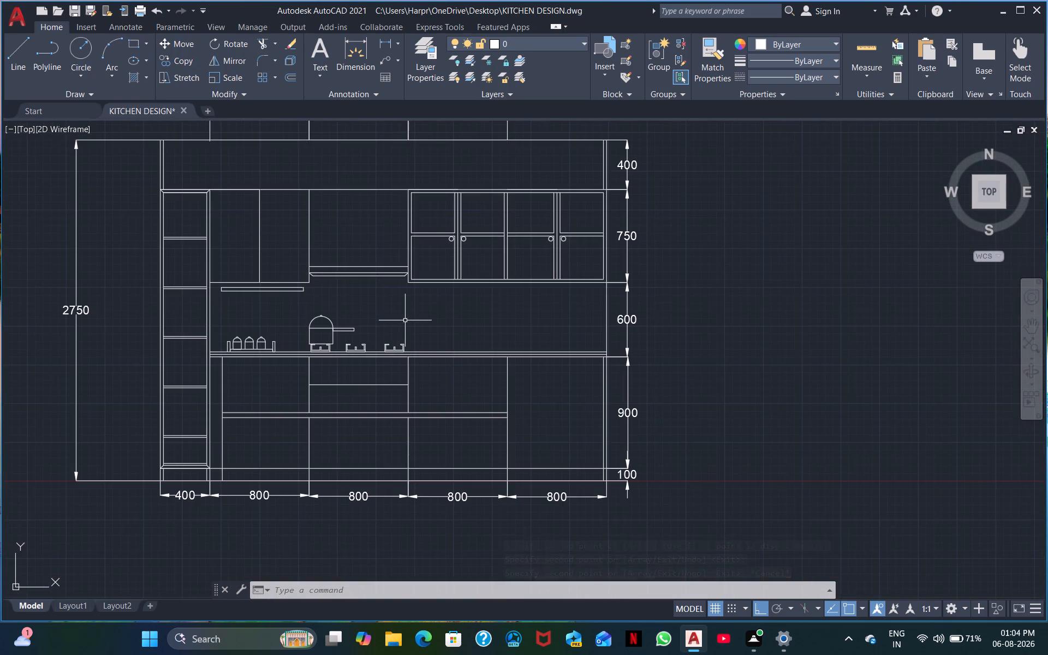
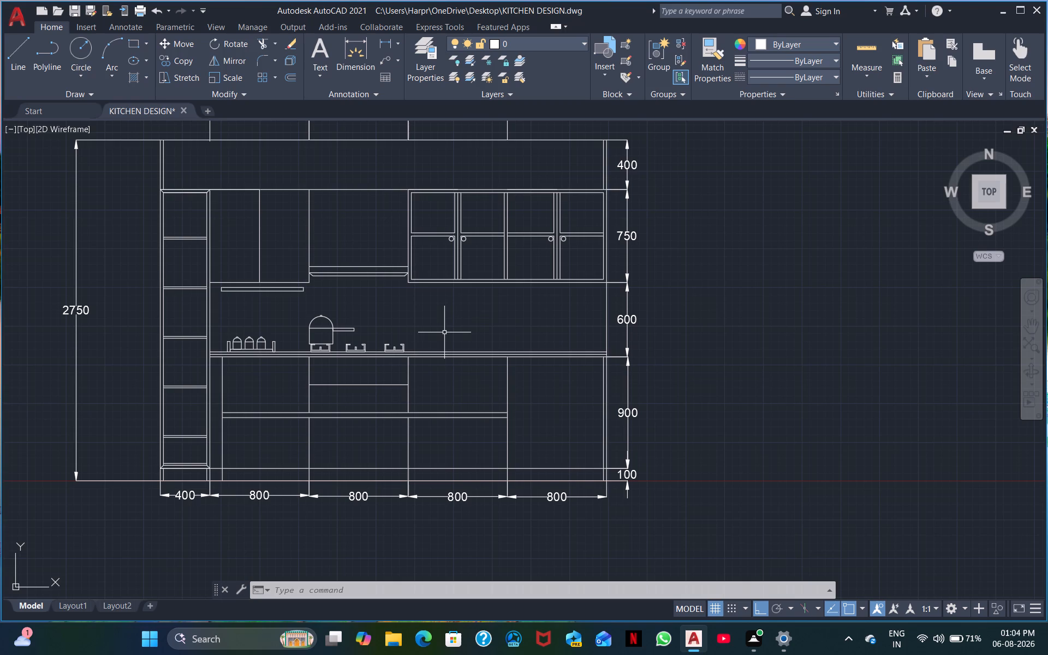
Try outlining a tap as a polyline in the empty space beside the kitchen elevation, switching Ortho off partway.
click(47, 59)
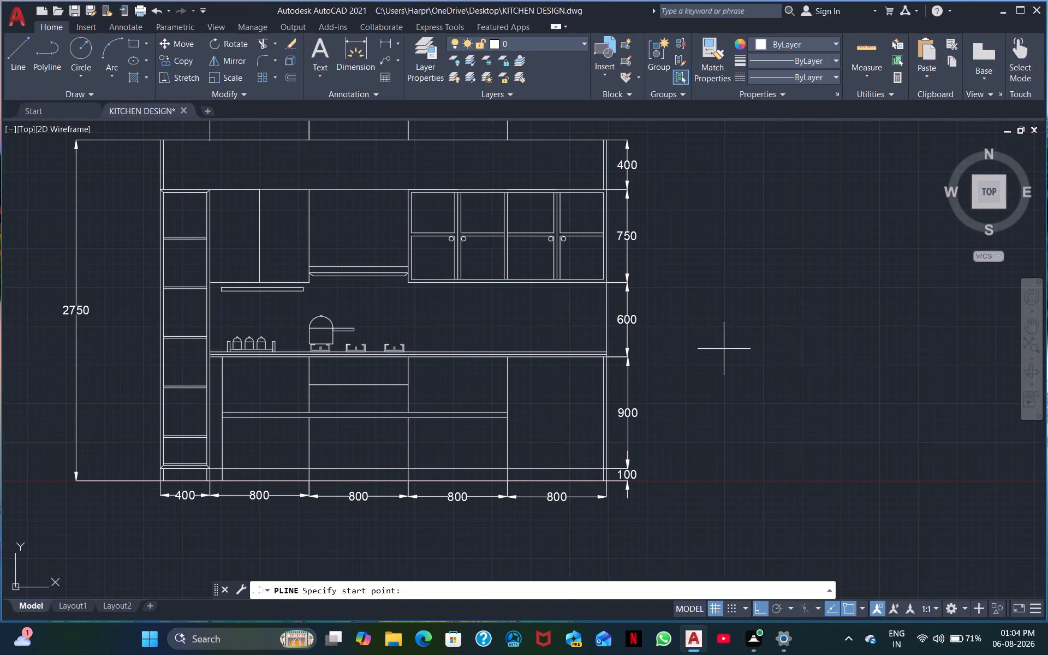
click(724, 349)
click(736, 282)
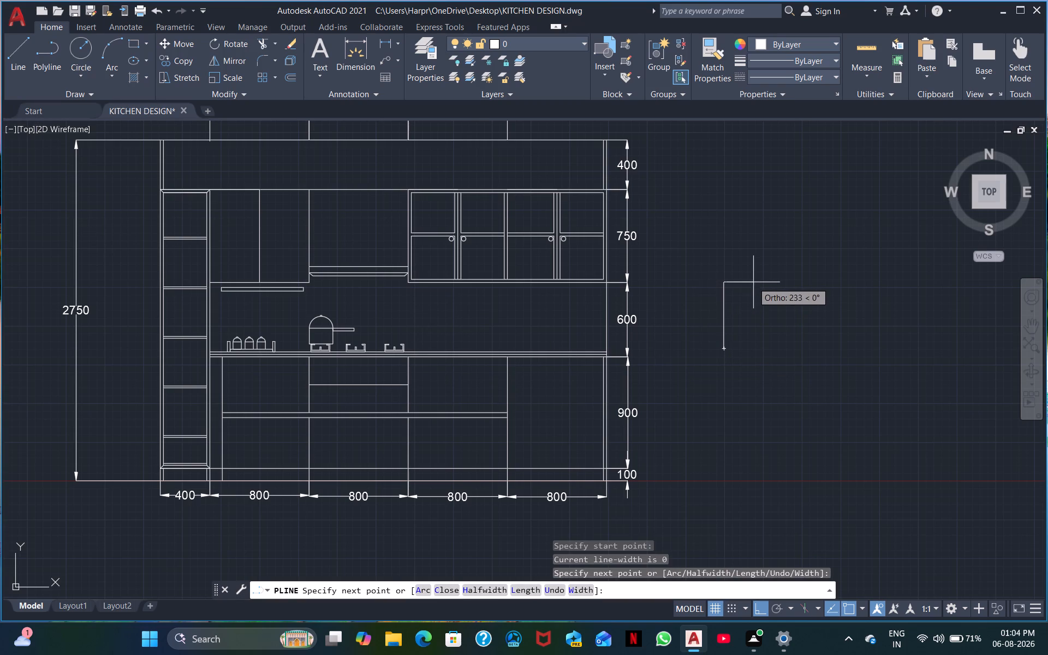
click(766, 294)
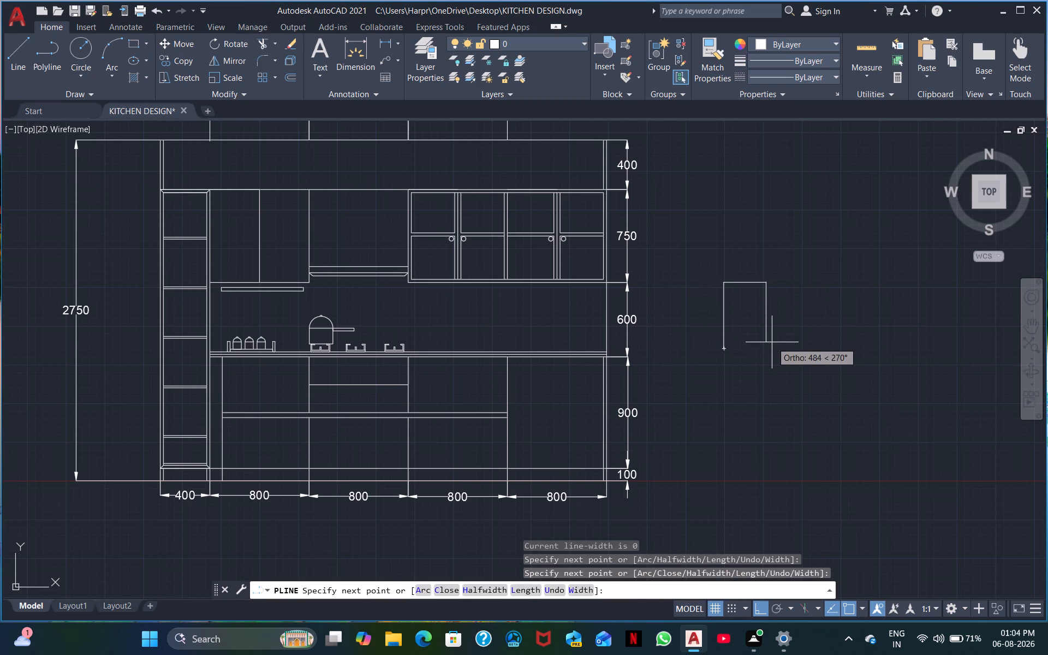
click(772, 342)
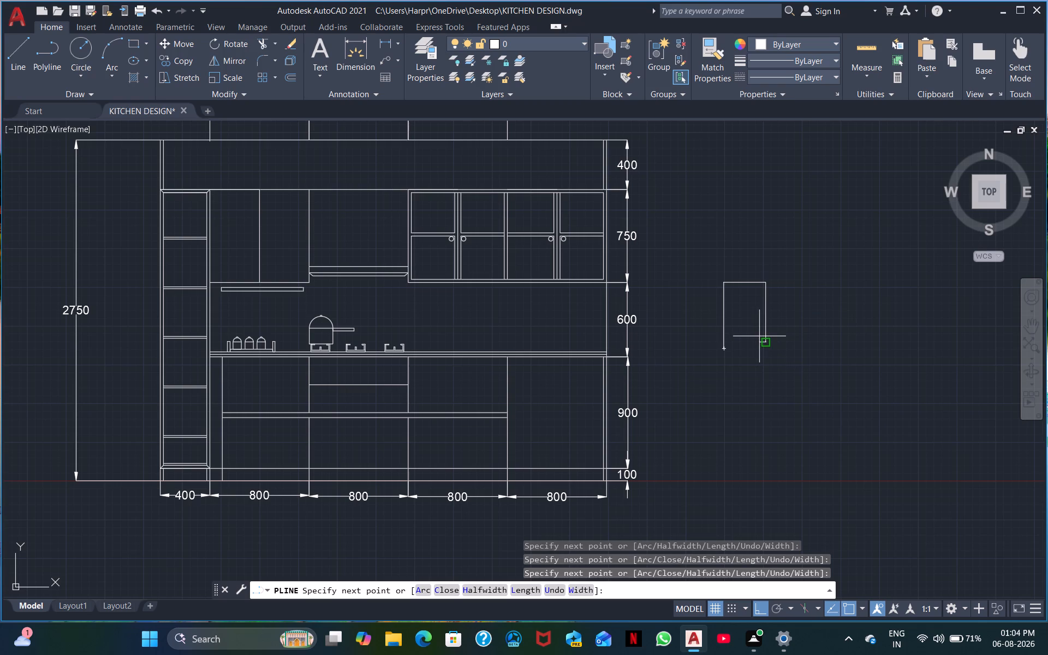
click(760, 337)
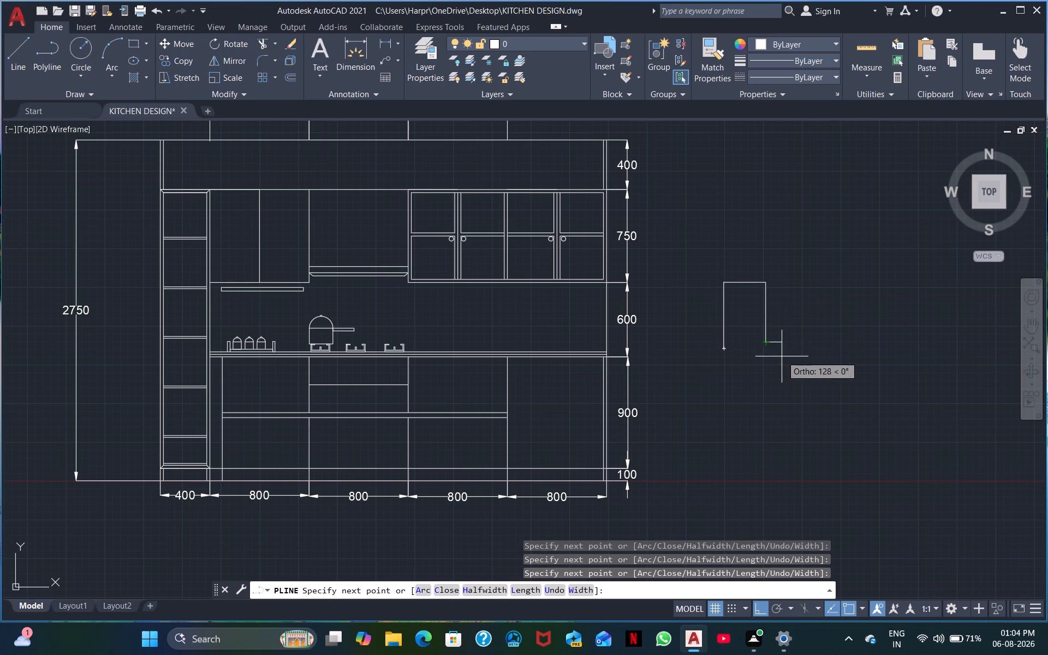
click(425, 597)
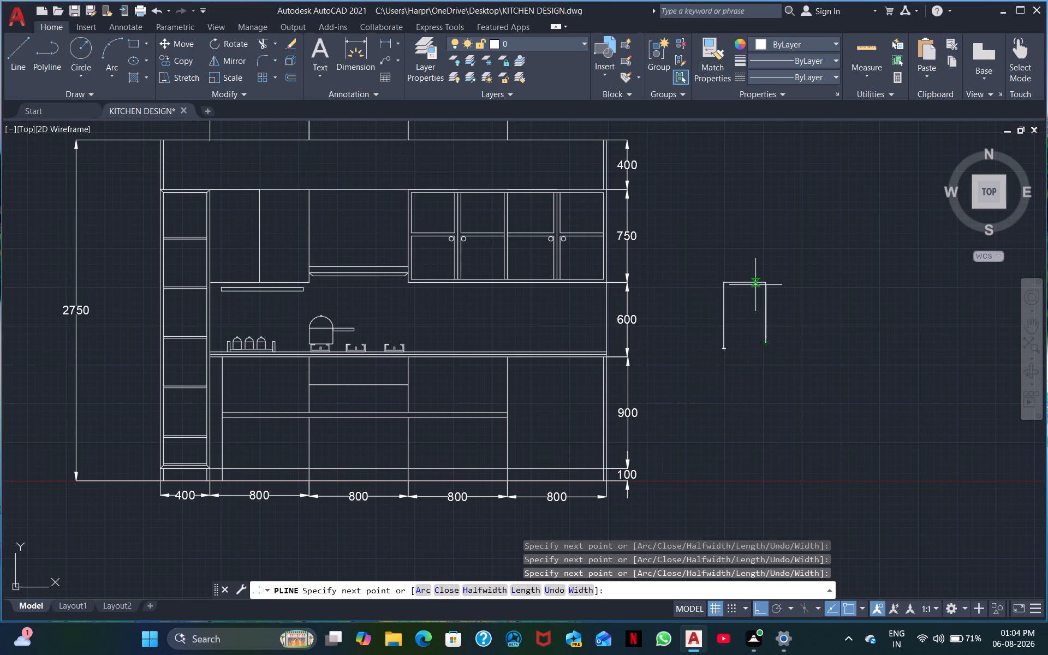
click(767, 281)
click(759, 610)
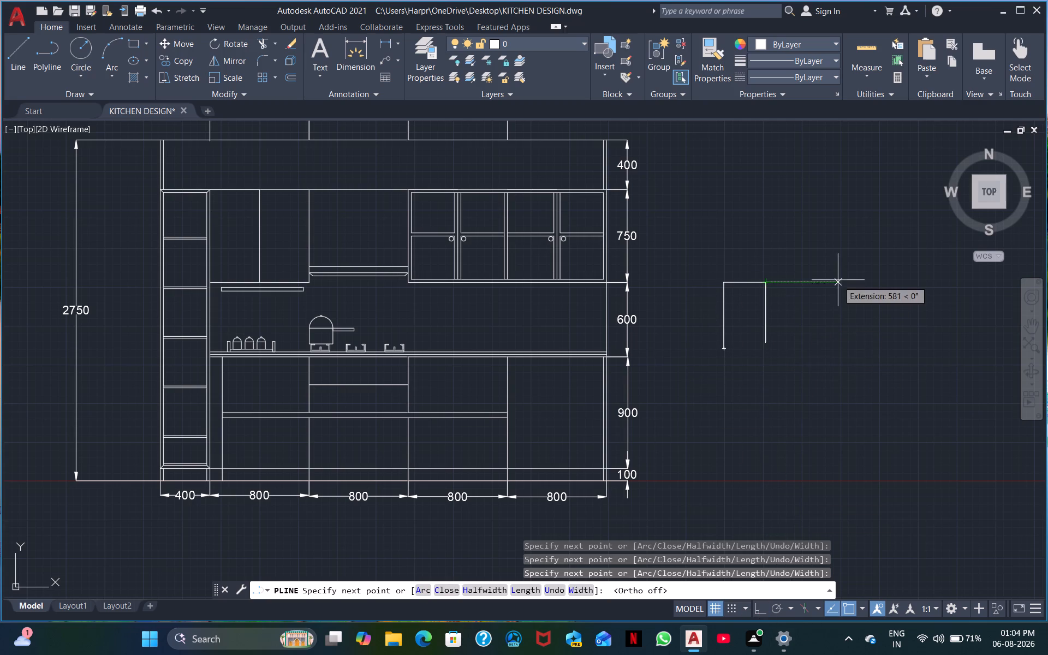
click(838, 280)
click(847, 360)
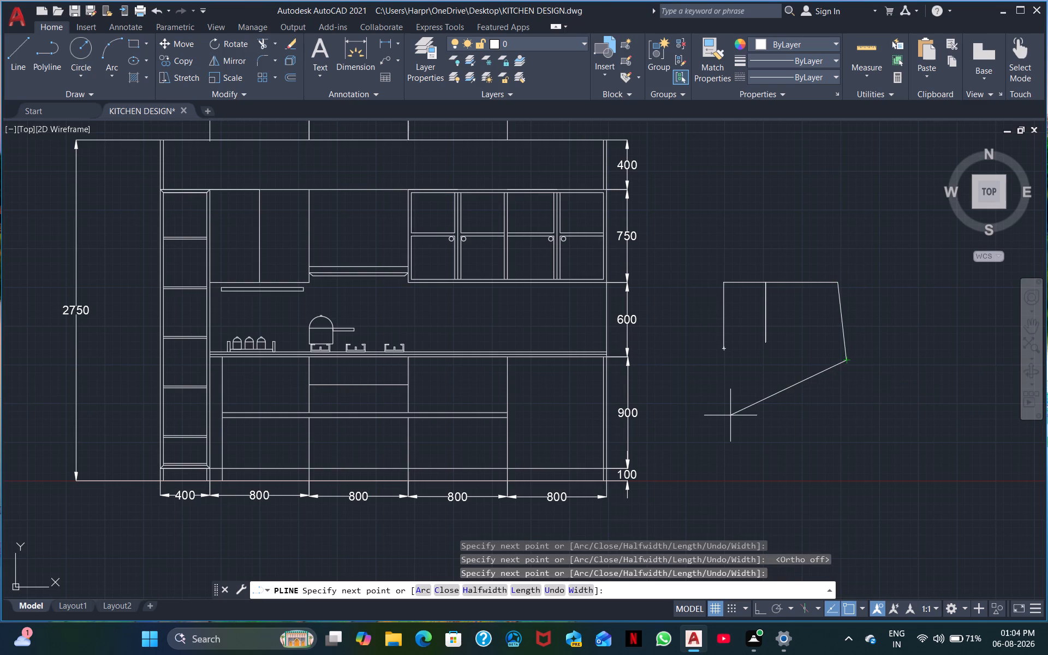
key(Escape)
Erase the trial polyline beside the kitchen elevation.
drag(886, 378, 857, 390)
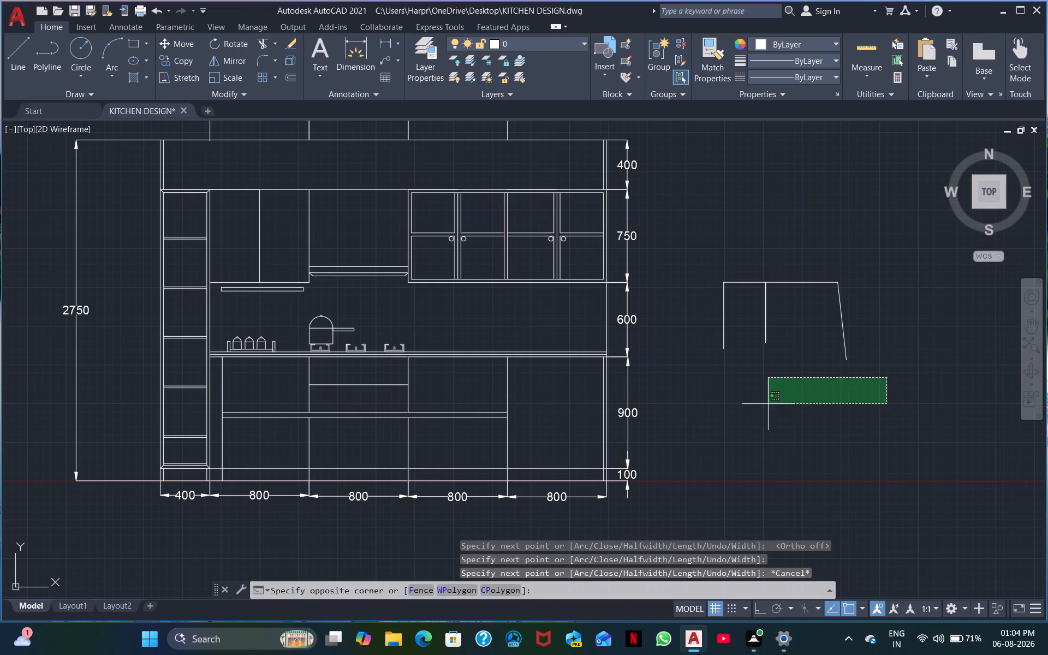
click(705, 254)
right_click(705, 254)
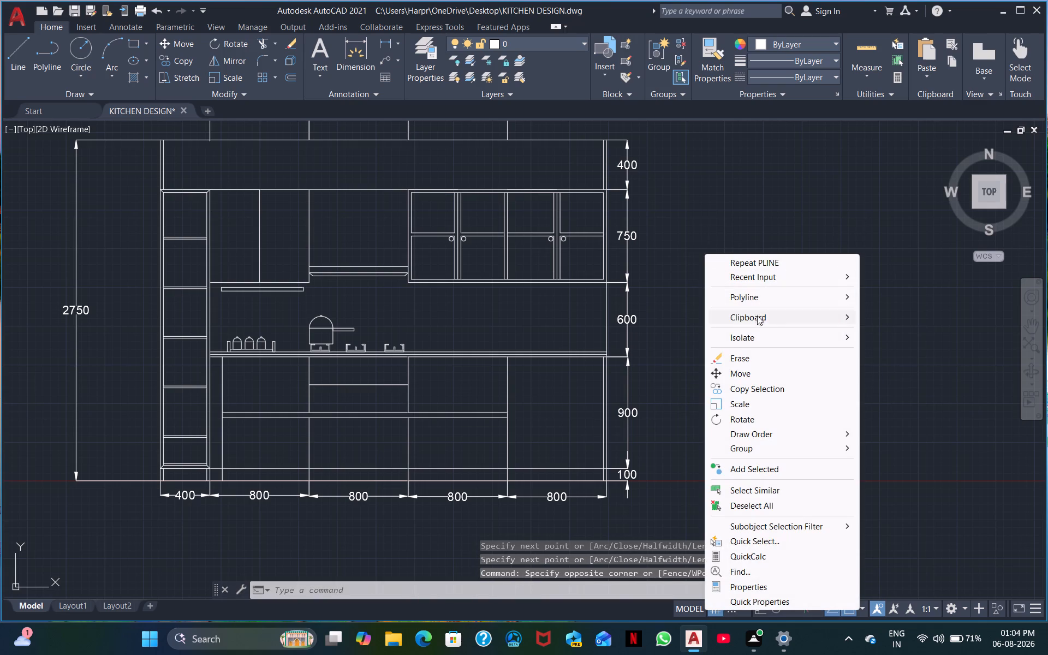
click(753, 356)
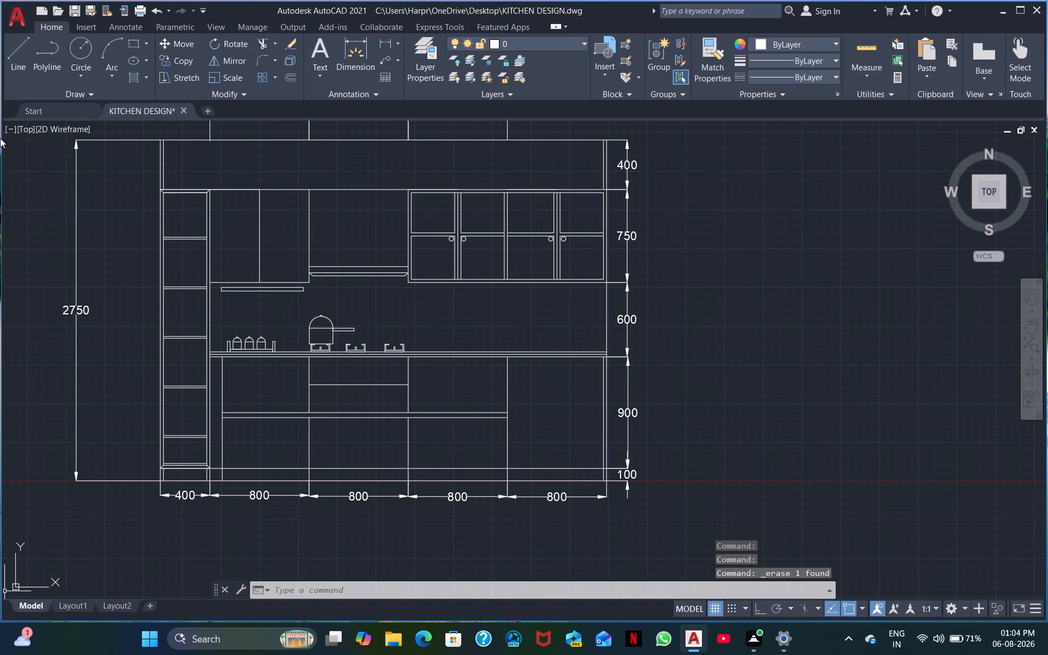
Draw a closed tap outline as a polyline beside the elevation, with arc segments for the hooked spout and straight segments for the stem.
click(51, 60)
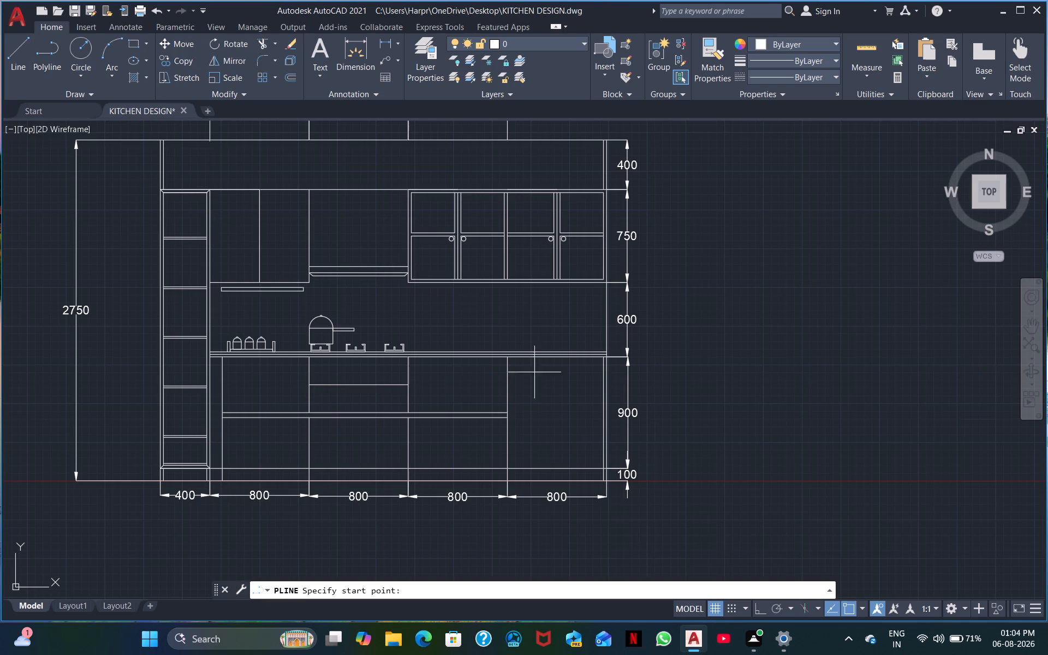
click(741, 364)
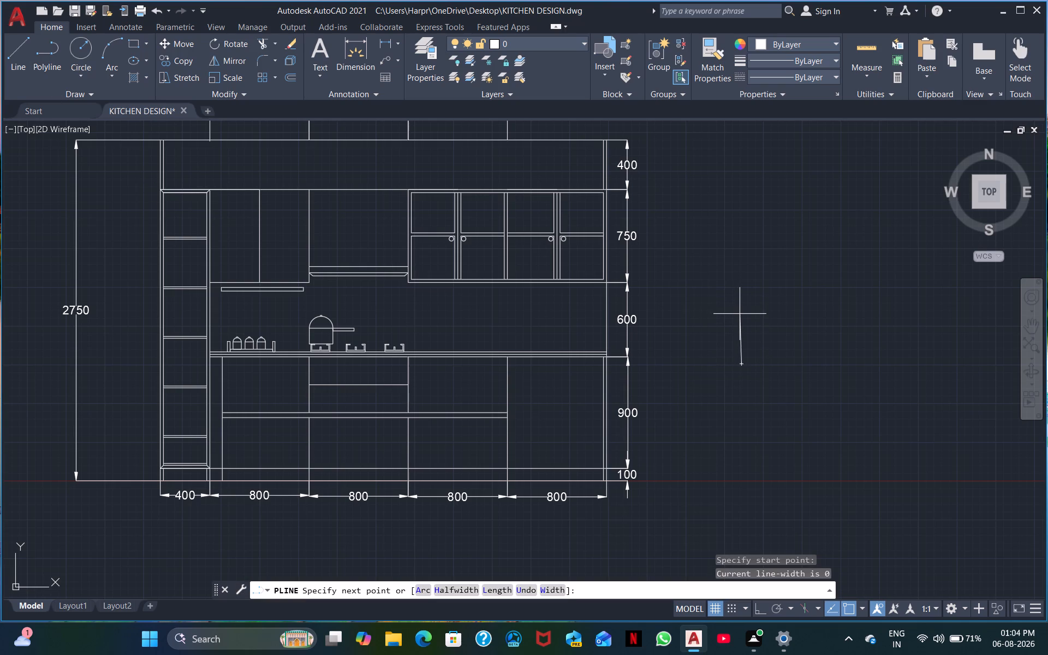
click(744, 298)
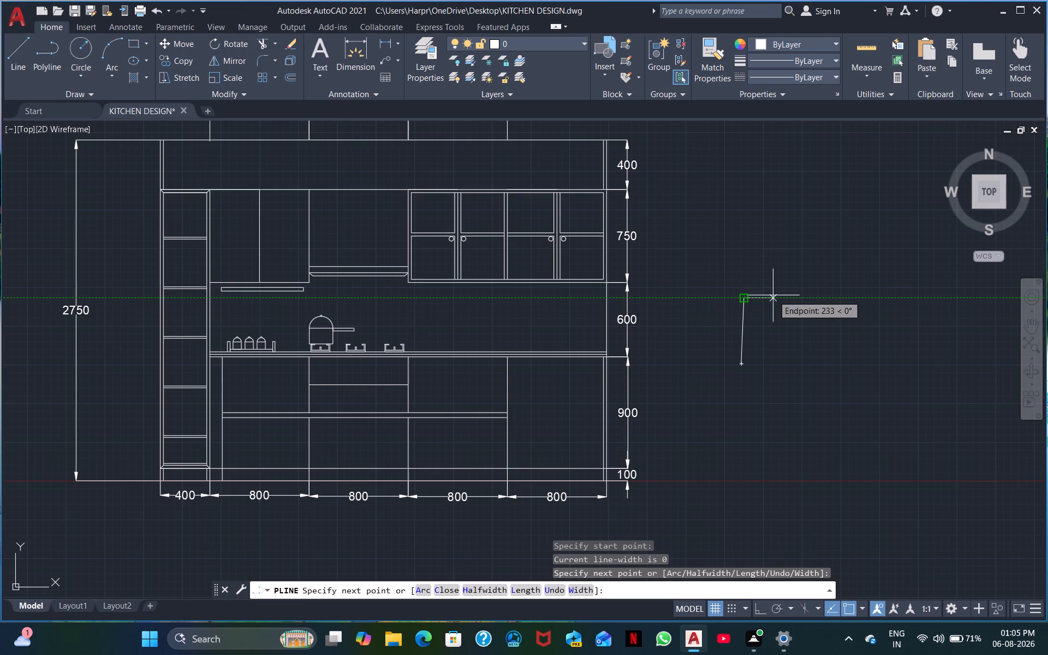
click(424, 593)
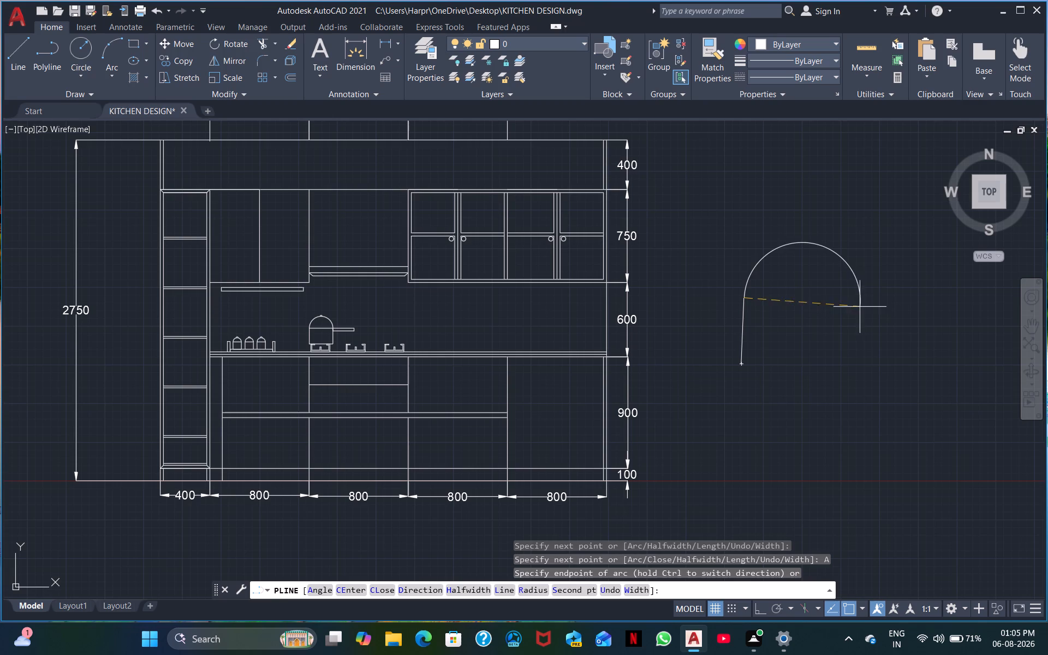
click(793, 295)
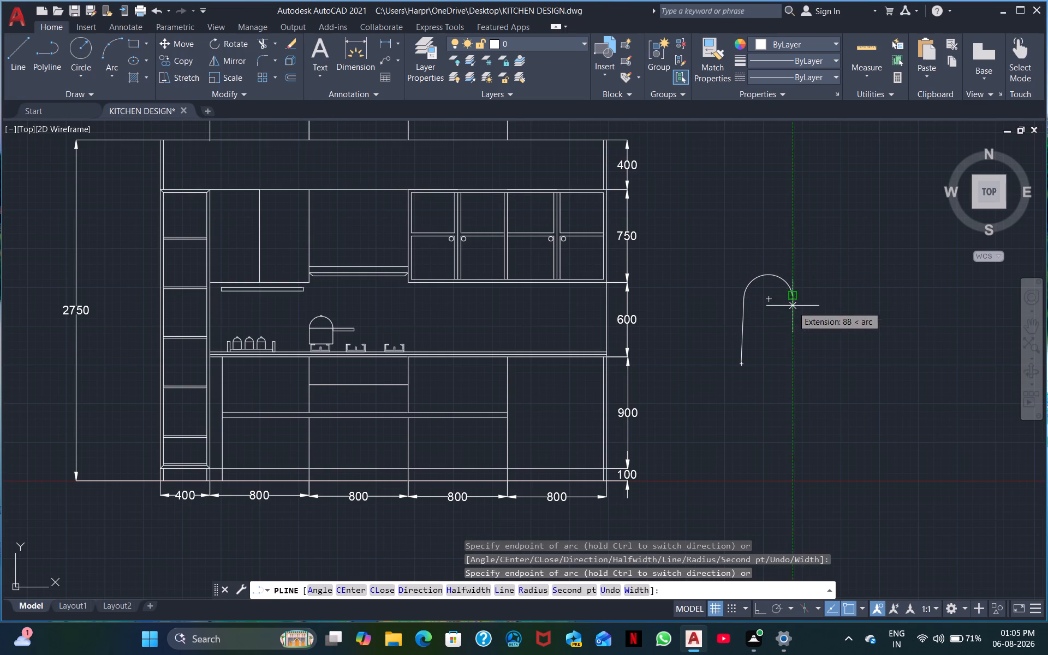
click(783, 294)
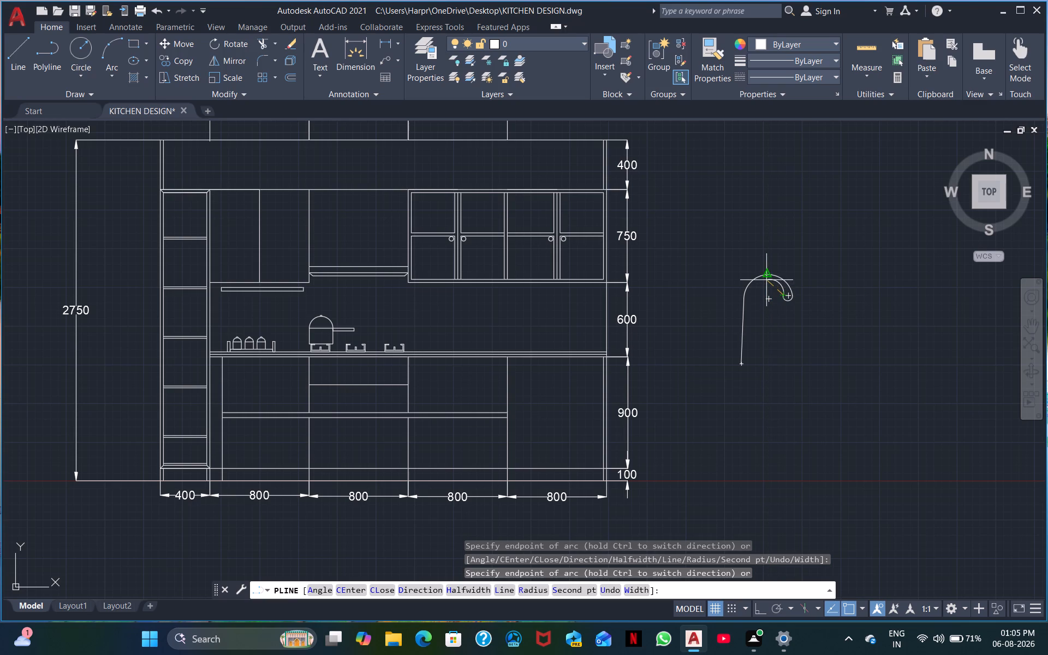
click(765, 282)
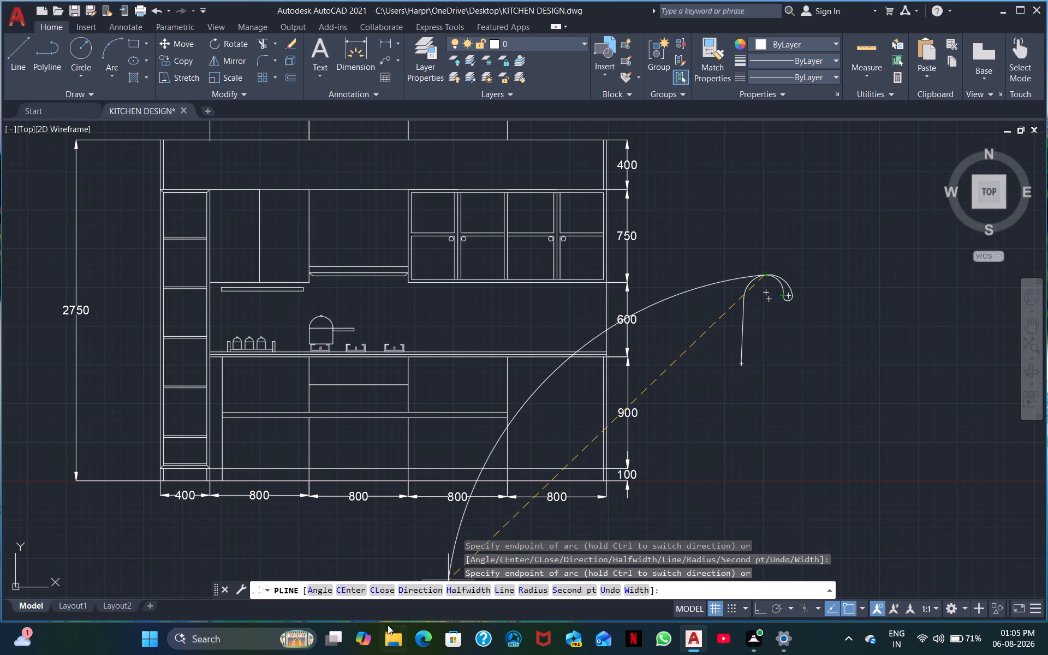
click(512, 590)
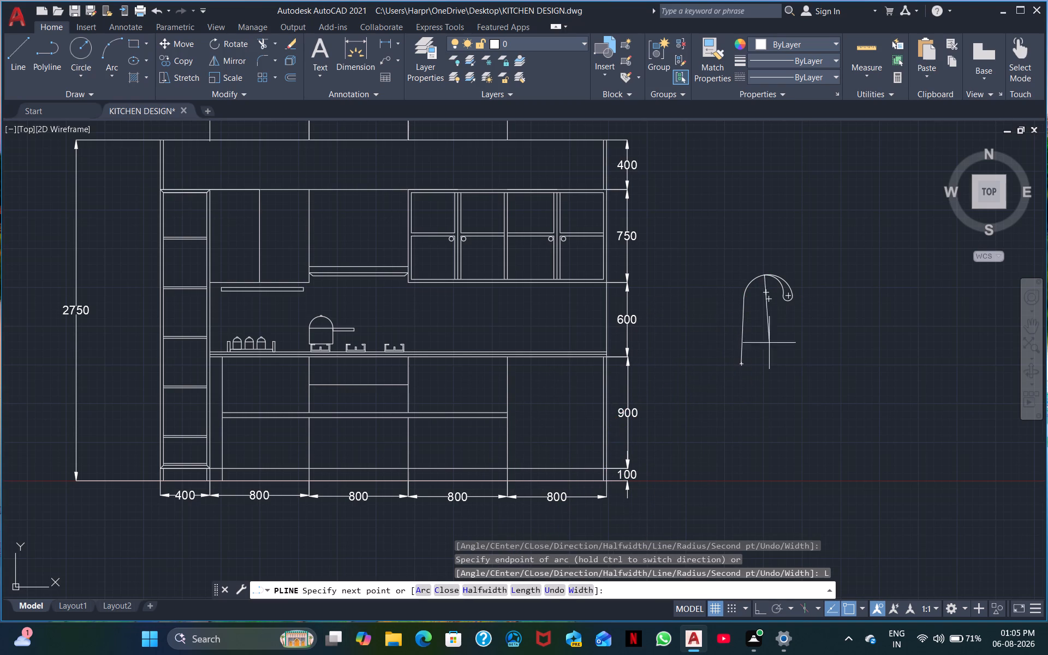
click(753, 293)
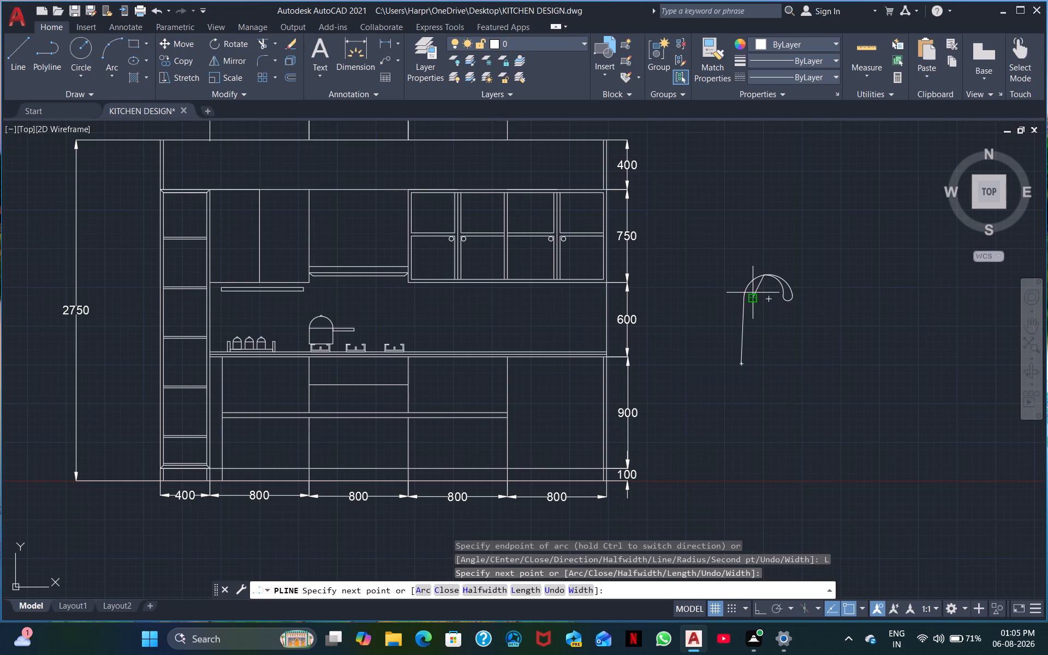
click(754, 358)
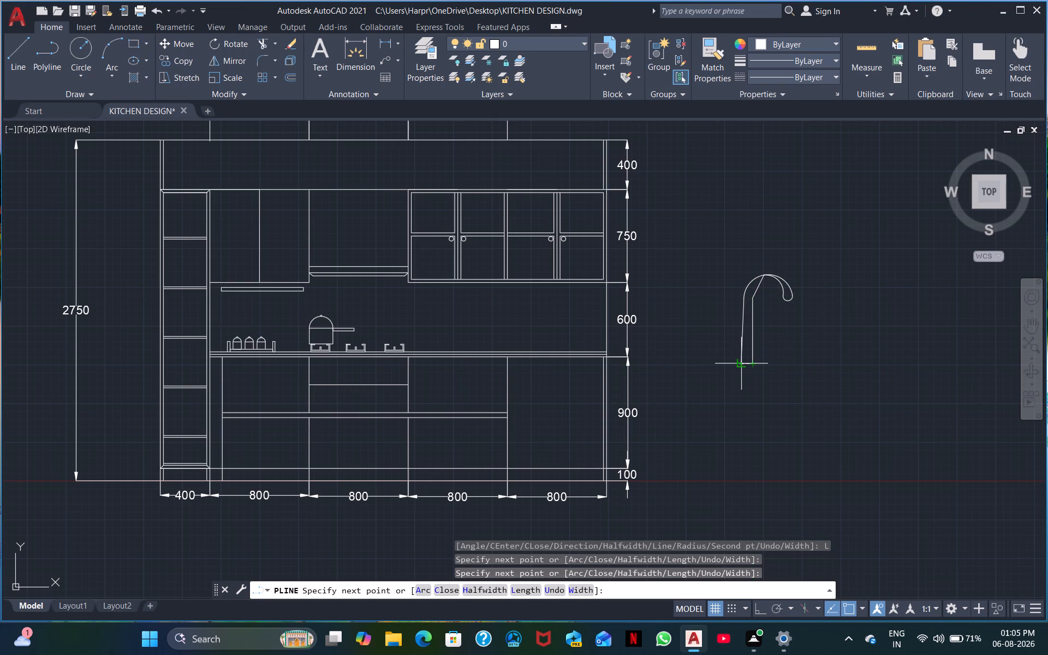
click(741, 360)
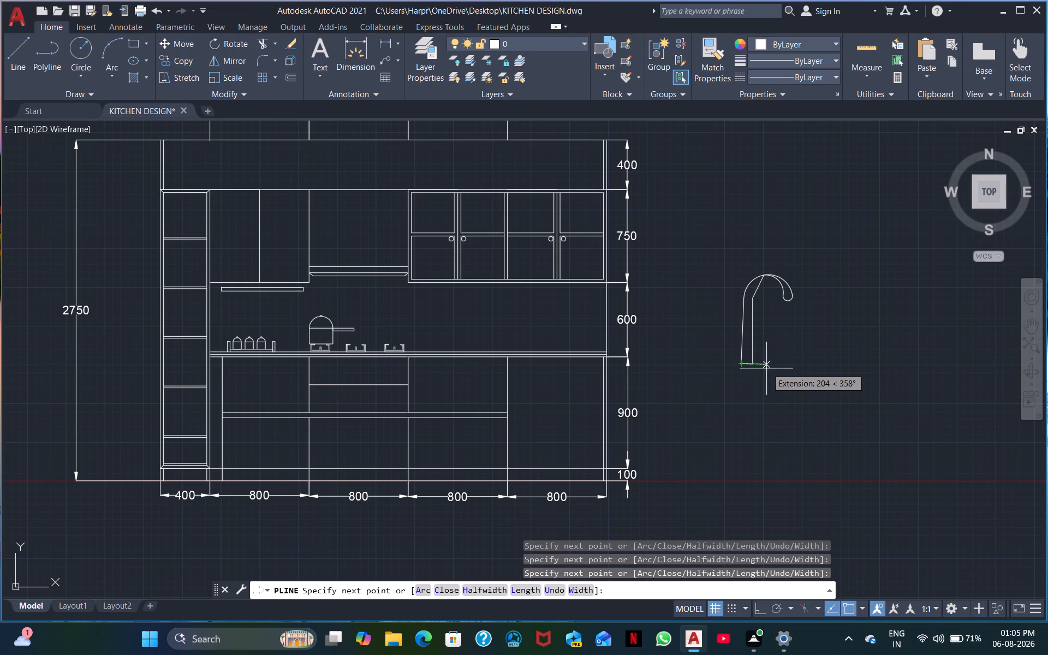
key(Escape)
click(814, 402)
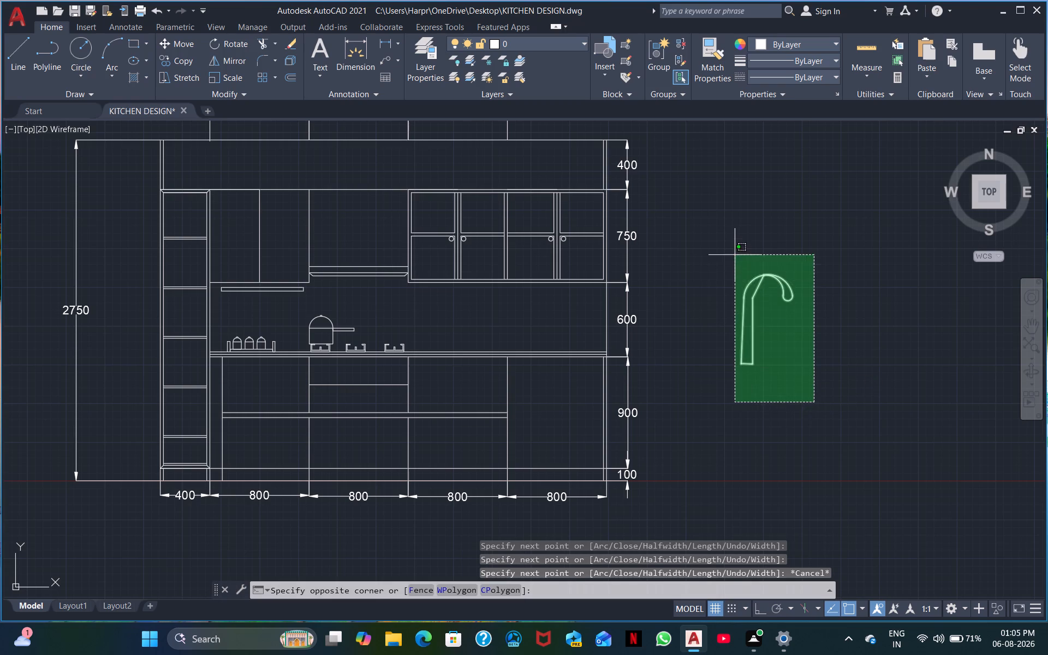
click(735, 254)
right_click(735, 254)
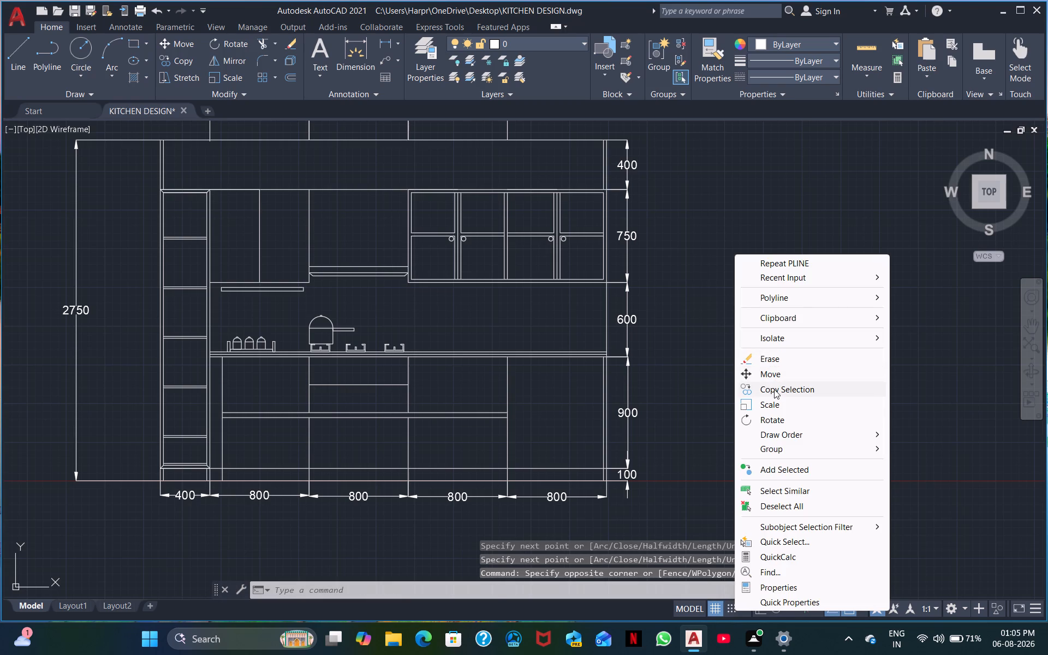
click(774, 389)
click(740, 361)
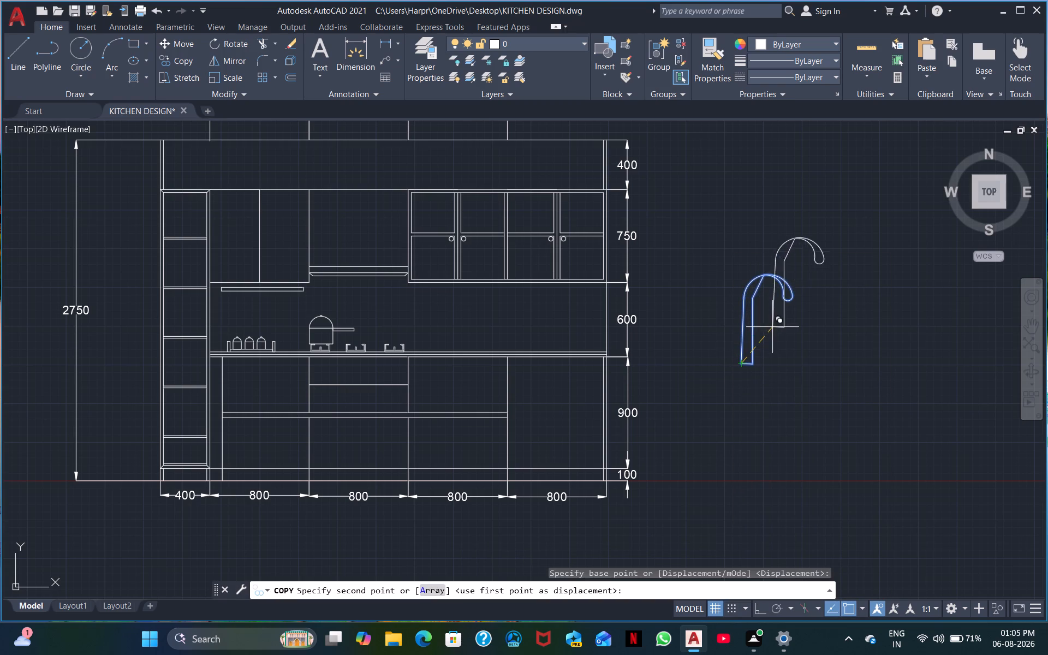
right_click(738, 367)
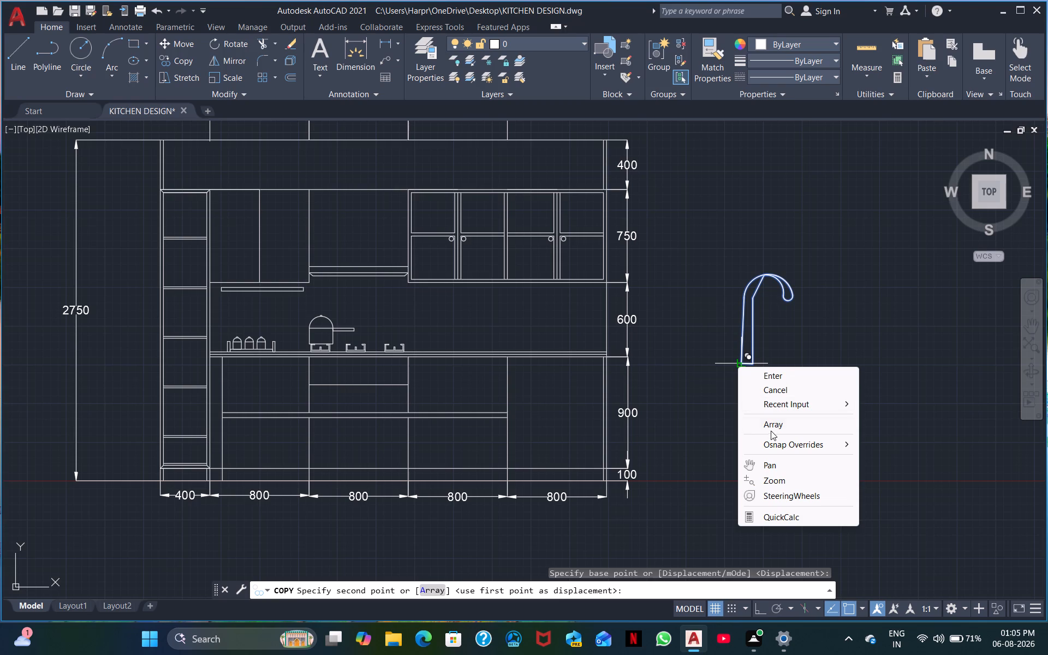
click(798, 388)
Scale the tap outline down to about a third of its size, using the lower-left corner of its stem as base point.
click(803, 385)
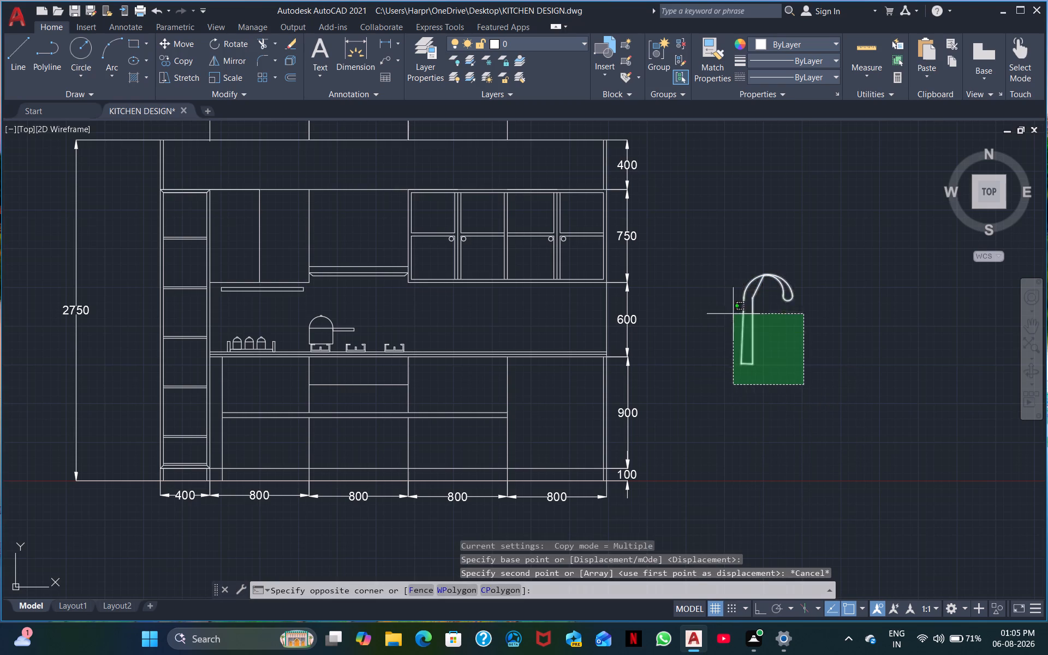
click(725, 260)
right_click(722, 297)
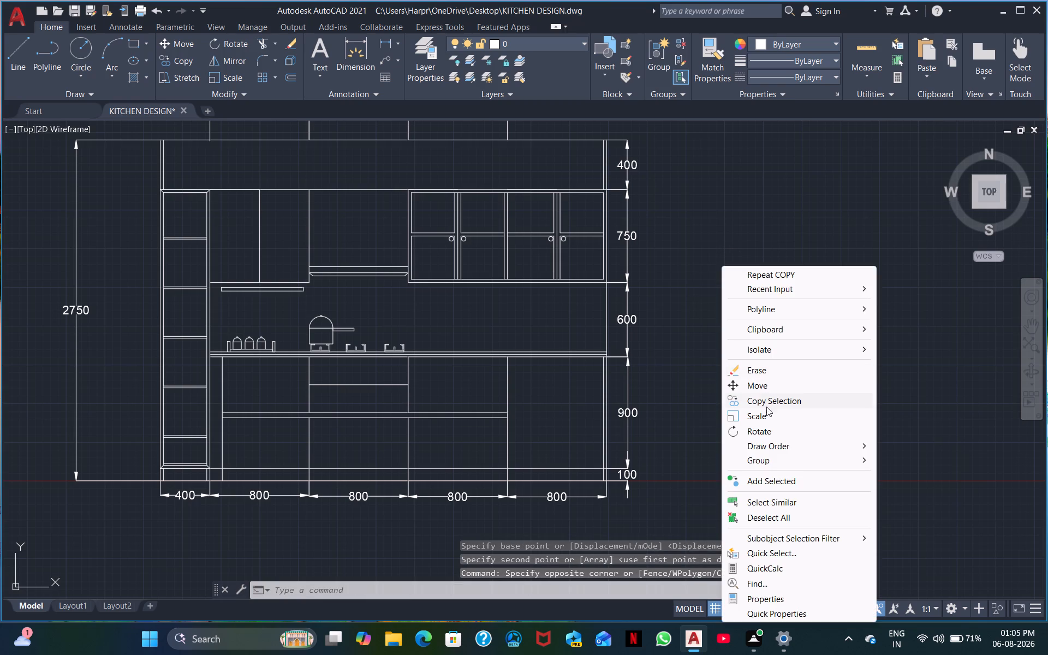
click(763, 416)
click(740, 360)
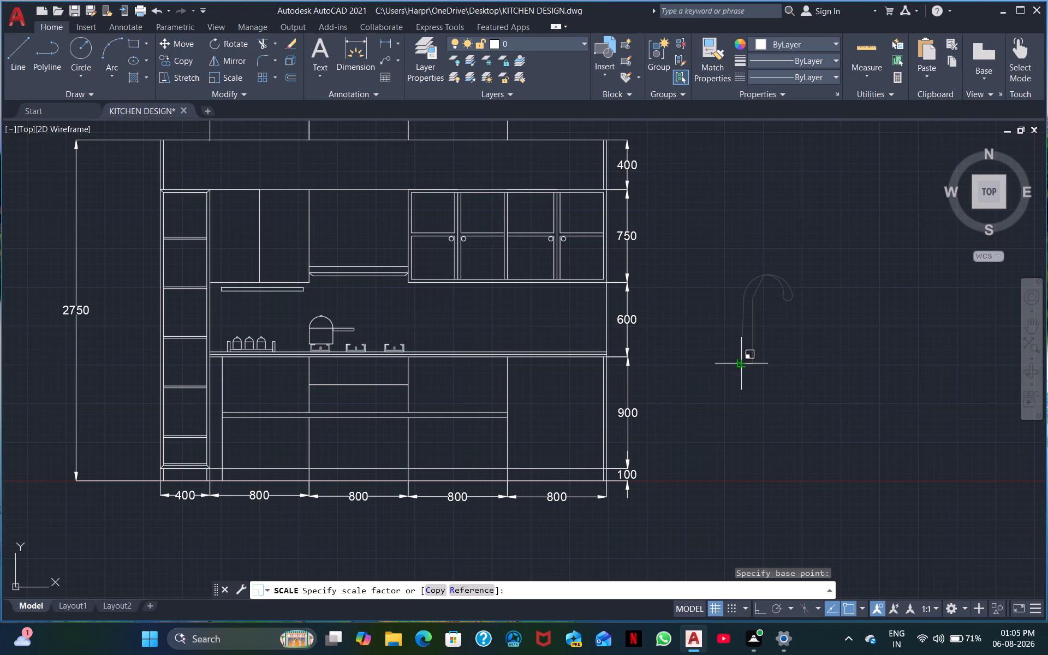
click(743, 350)
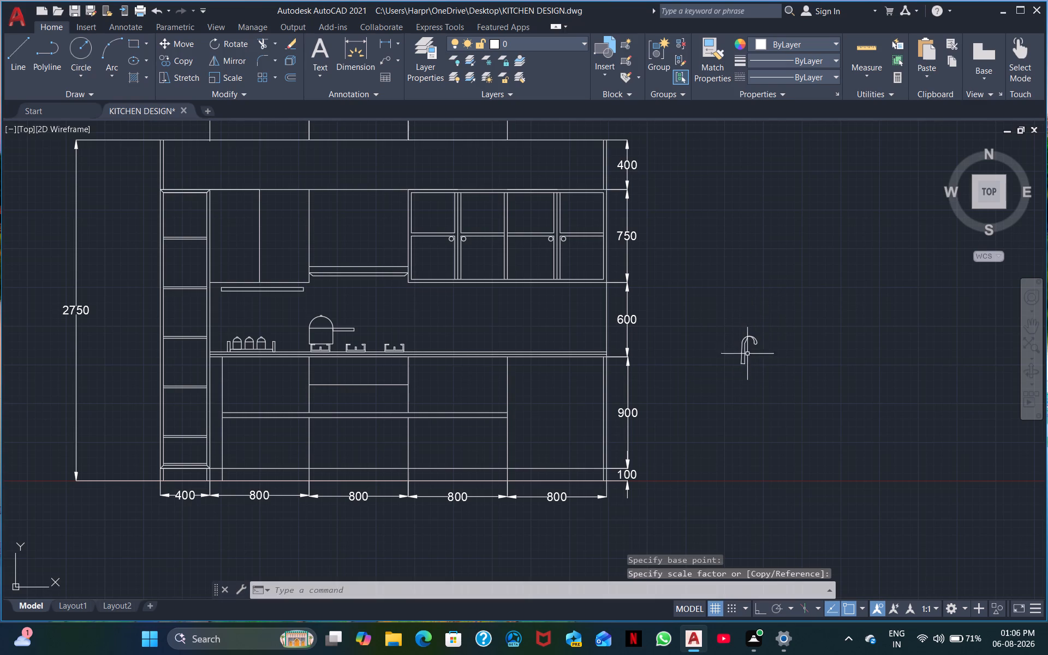
Move the scaled tap by its base onto the countertop, near the right end of the kitchen elevation.
click(755, 371)
click(726, 307)
right_click(733, 330)
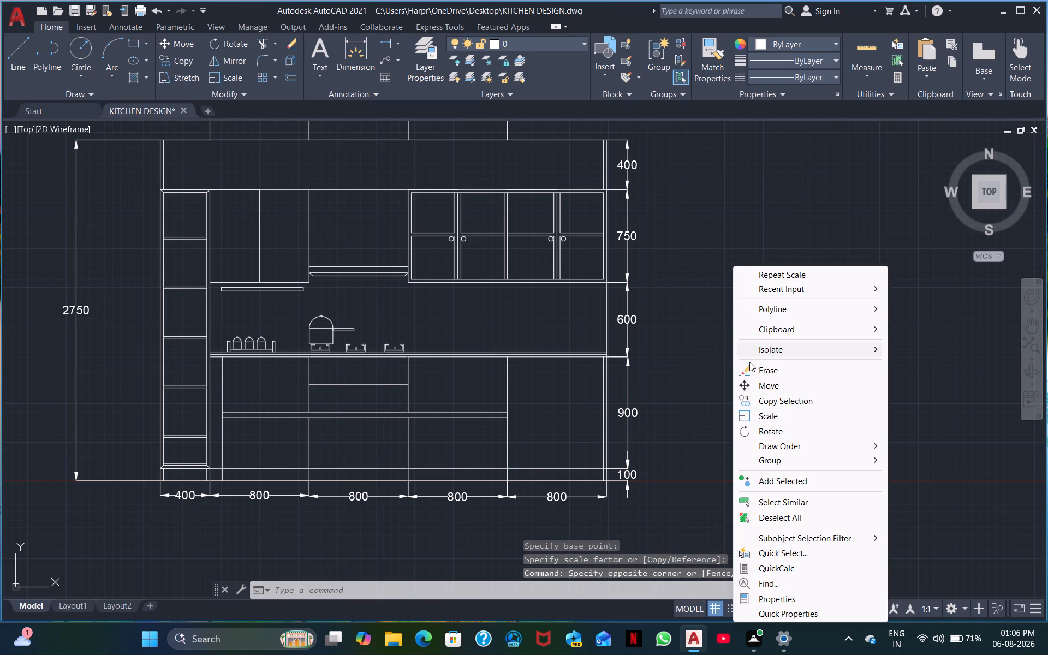
click(777, 383)
click(750, 364)
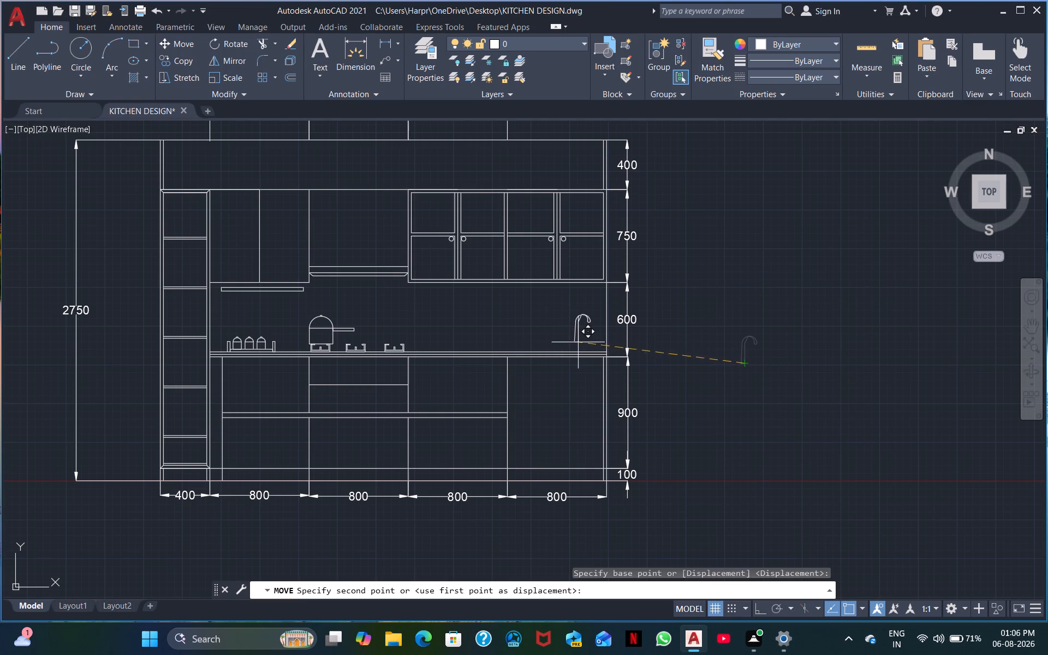
click(575, 349)
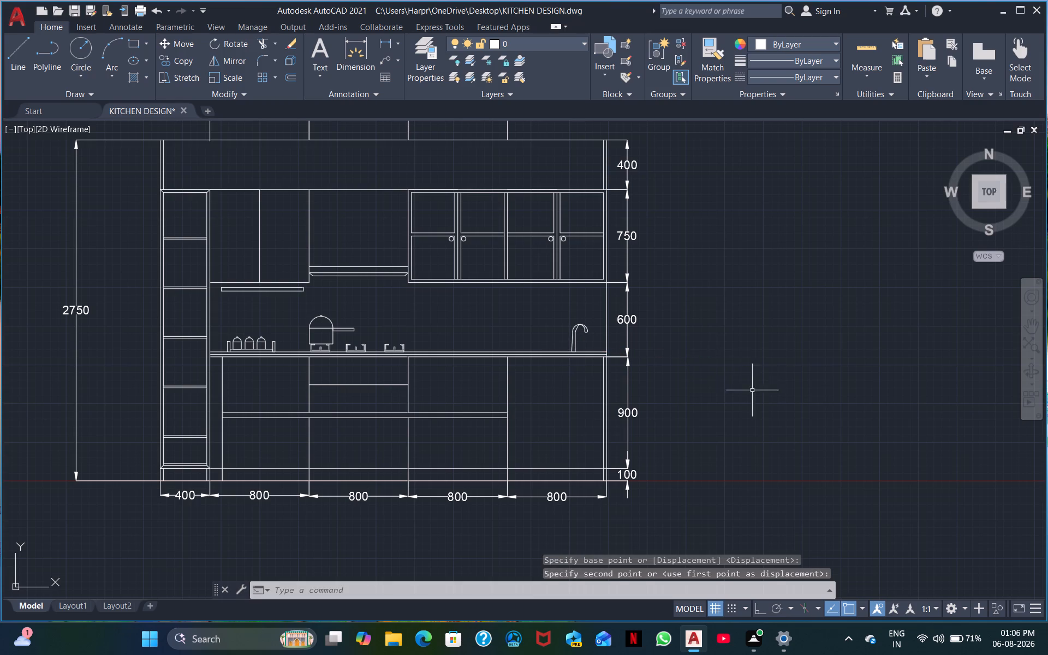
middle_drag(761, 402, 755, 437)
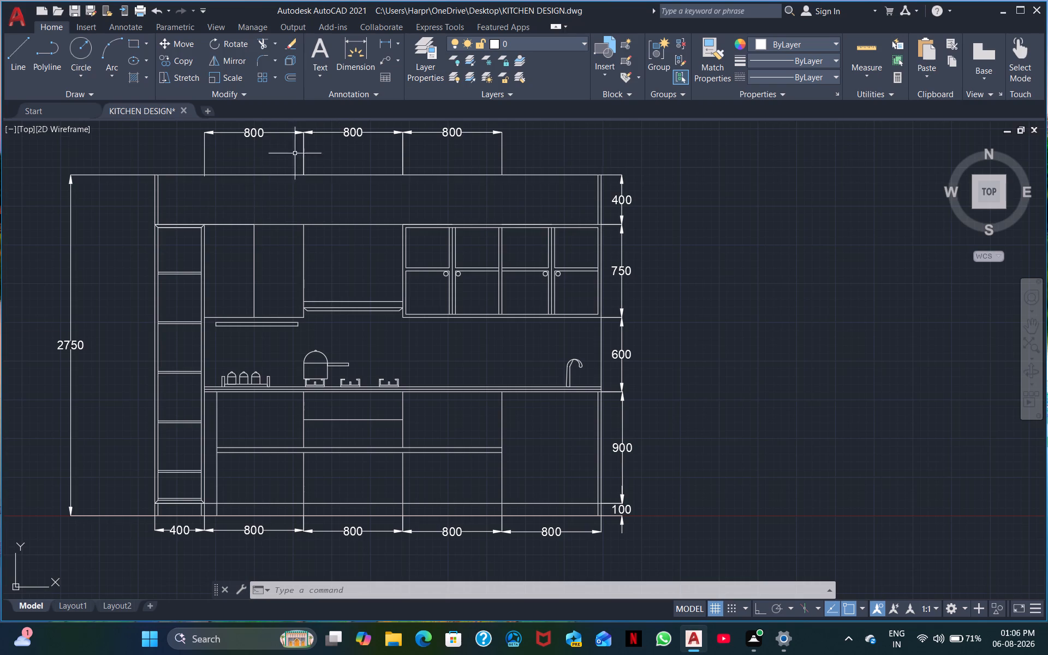
Hatch the top fascia band and the three drawer fronts below the hob with the GOST_WOOD pattern.
text(H)
key(space)
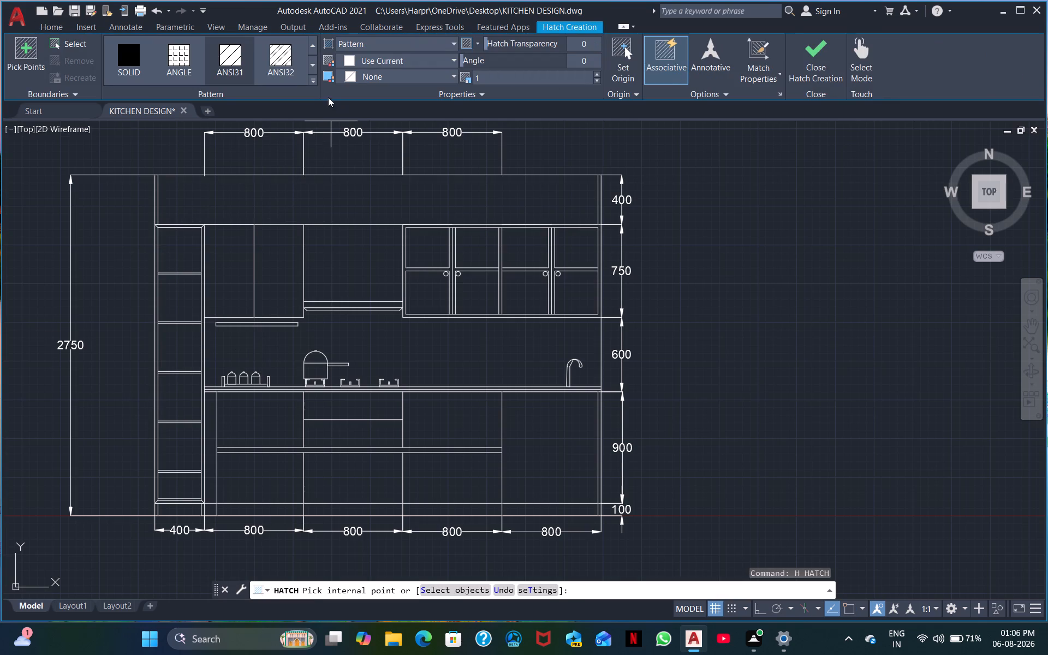
click(312, 79)
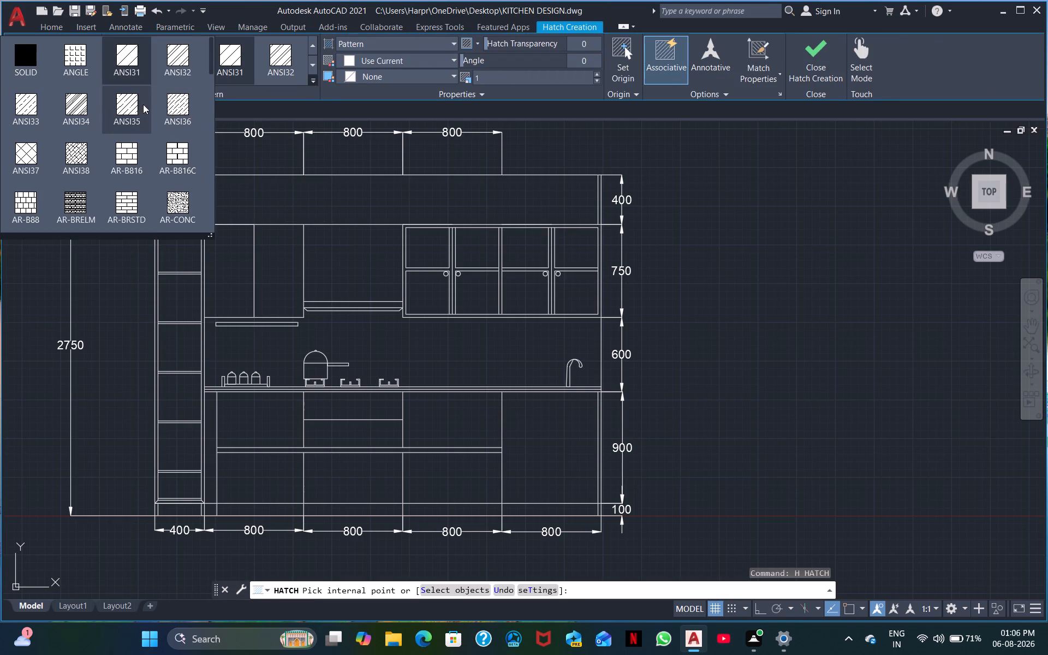
middle_drag(63, 137, 88, 127)
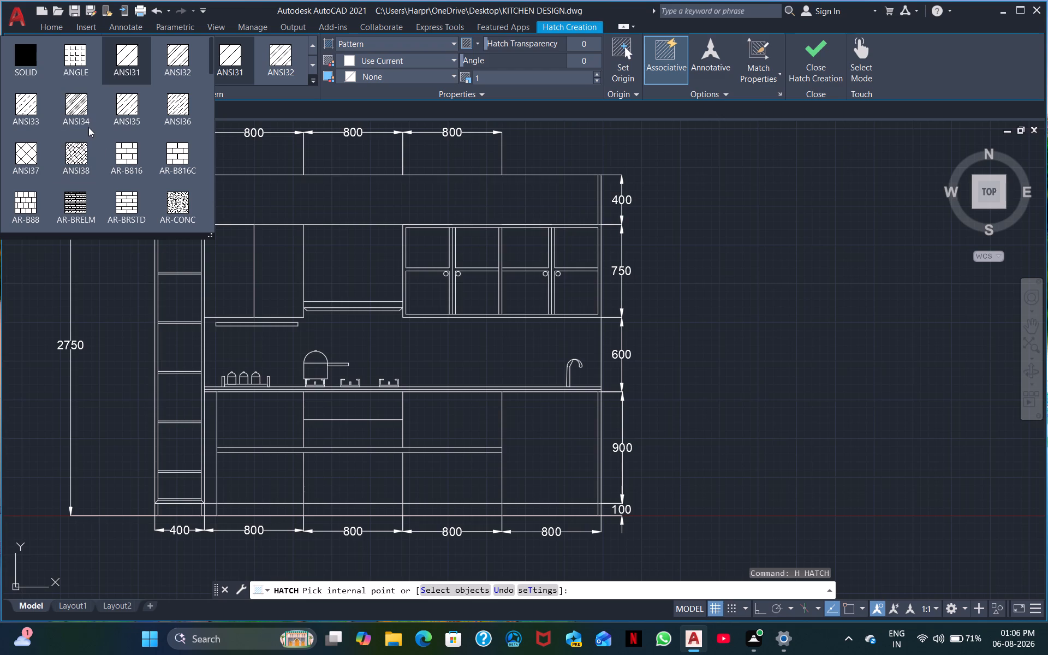
middle_drag(88, 127, 95, 120)
scroll(95, 119, down, 5)
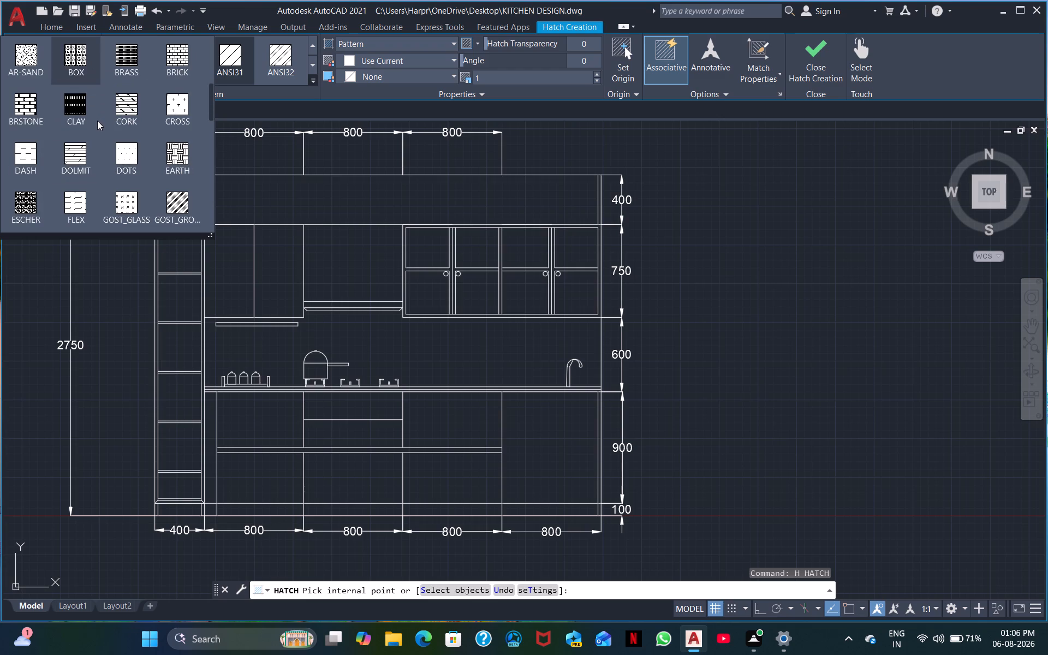
scroll(97, 122, down, 3)
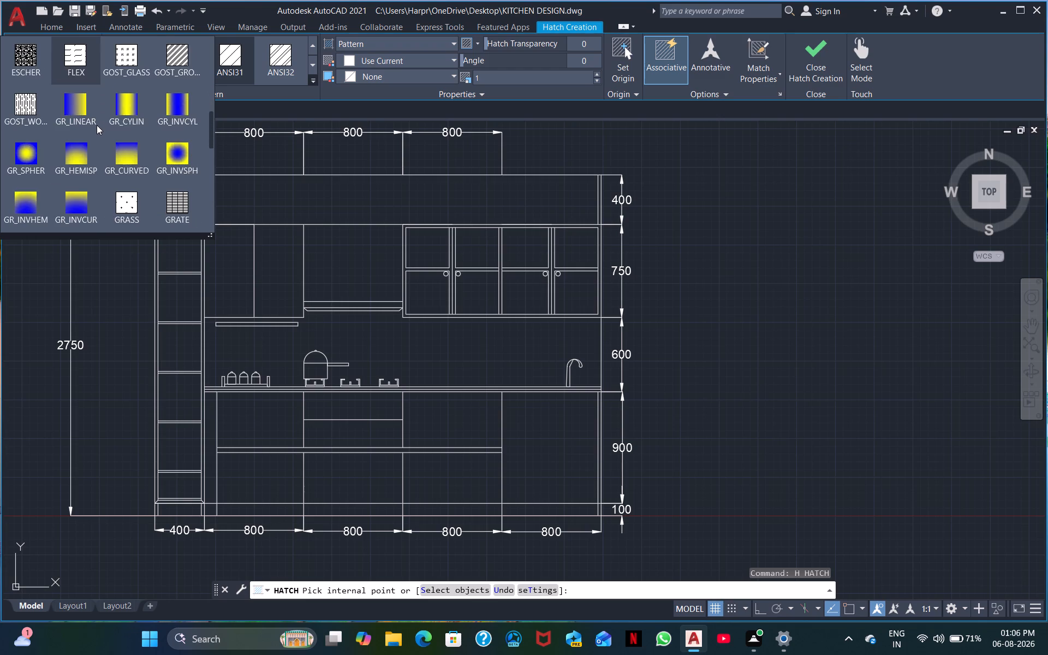
scroll(96, 125, down, 9)
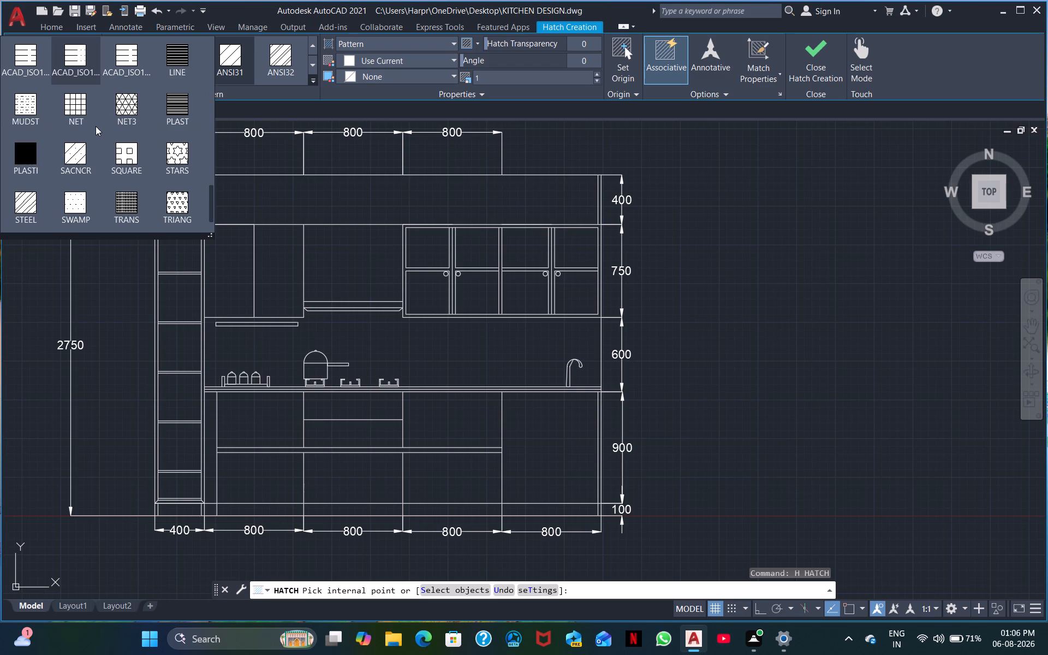
scroll(96, 126, down, 3)
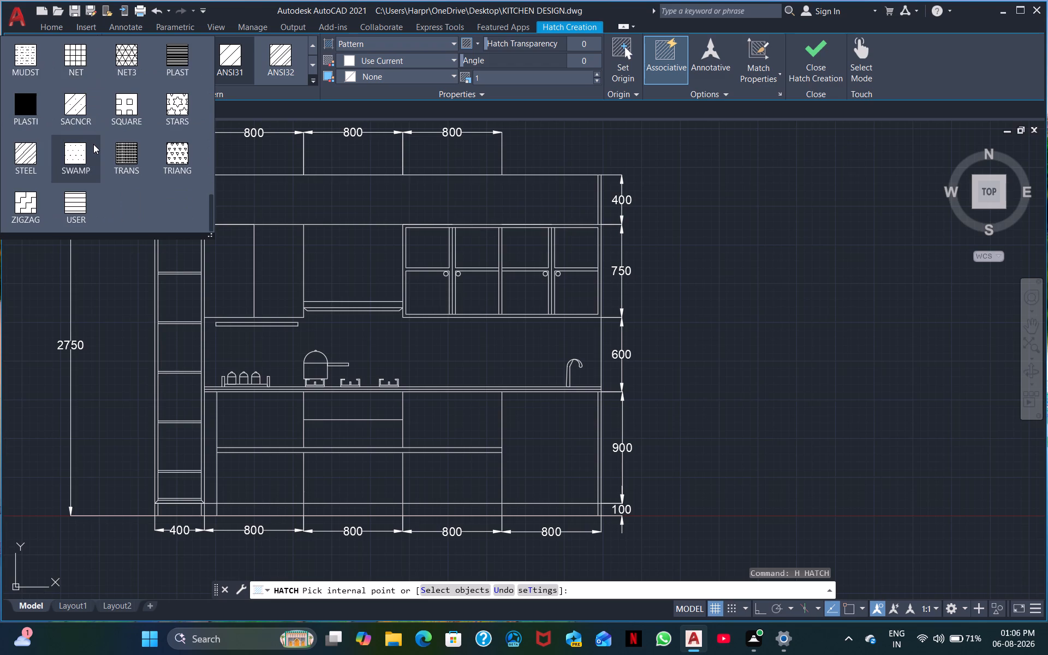
scroll(93, 144, up, 6)
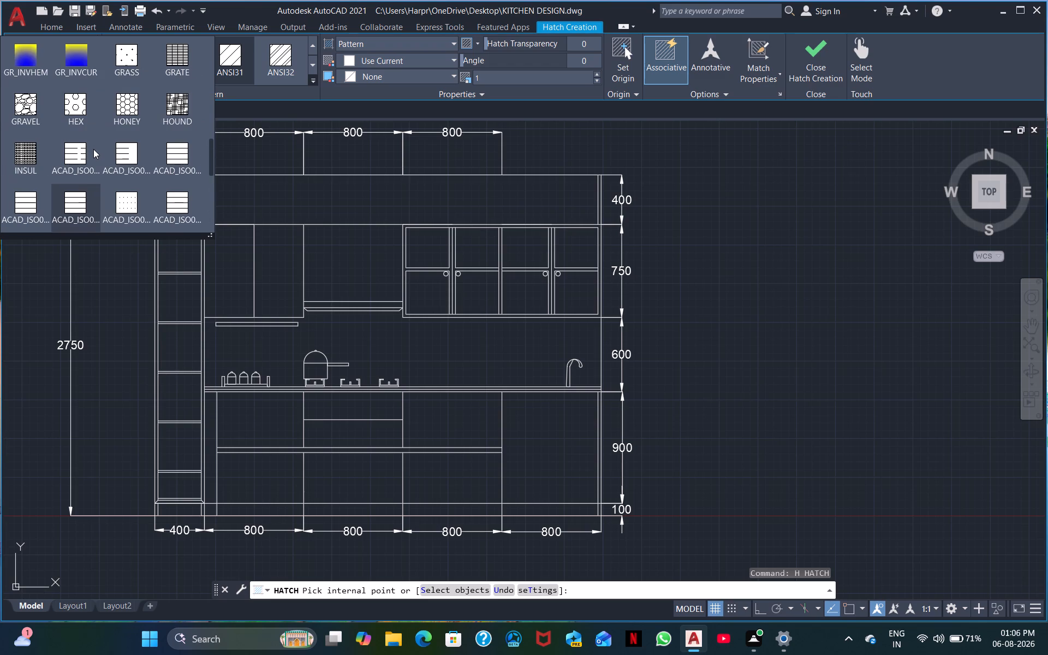
scroll(93, 149, up, 6)
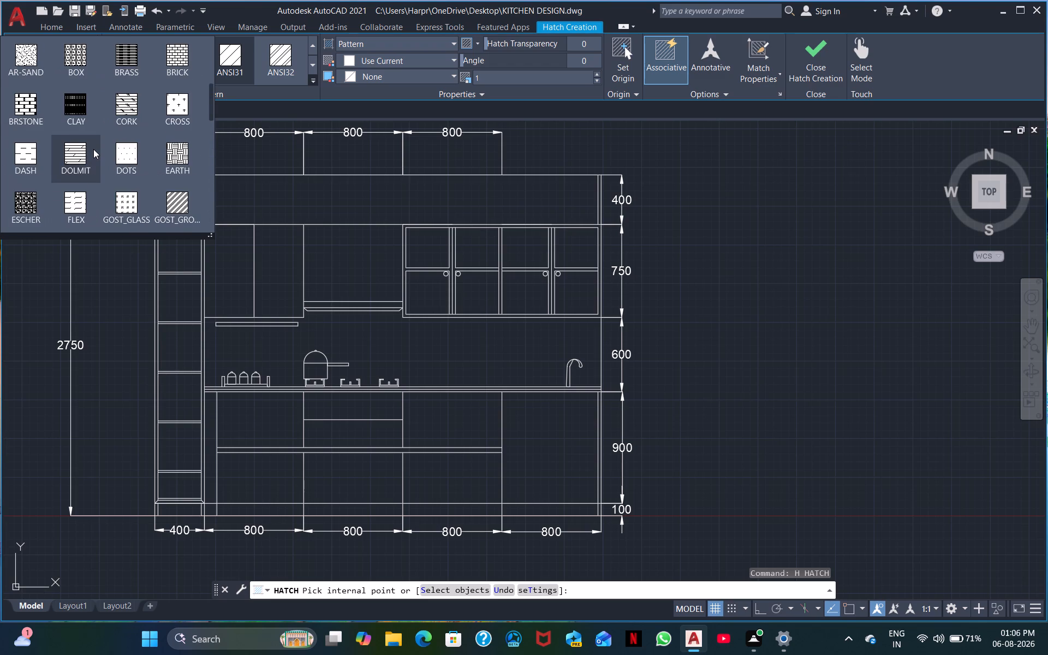
scroll(93, 150, up, 3)
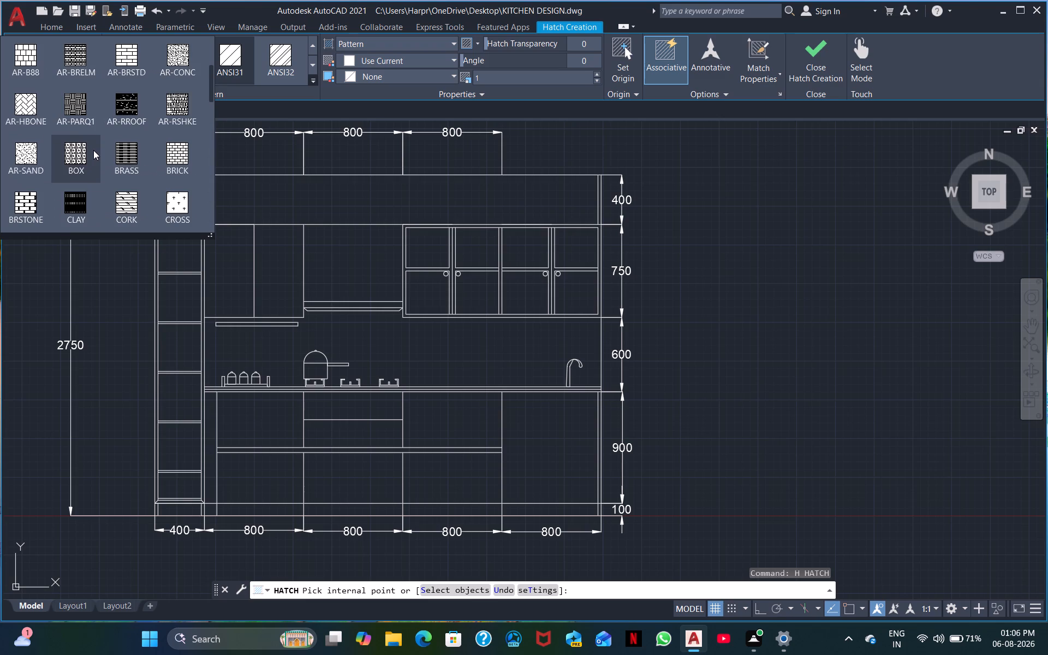
scroll(93, 150, up, 5)
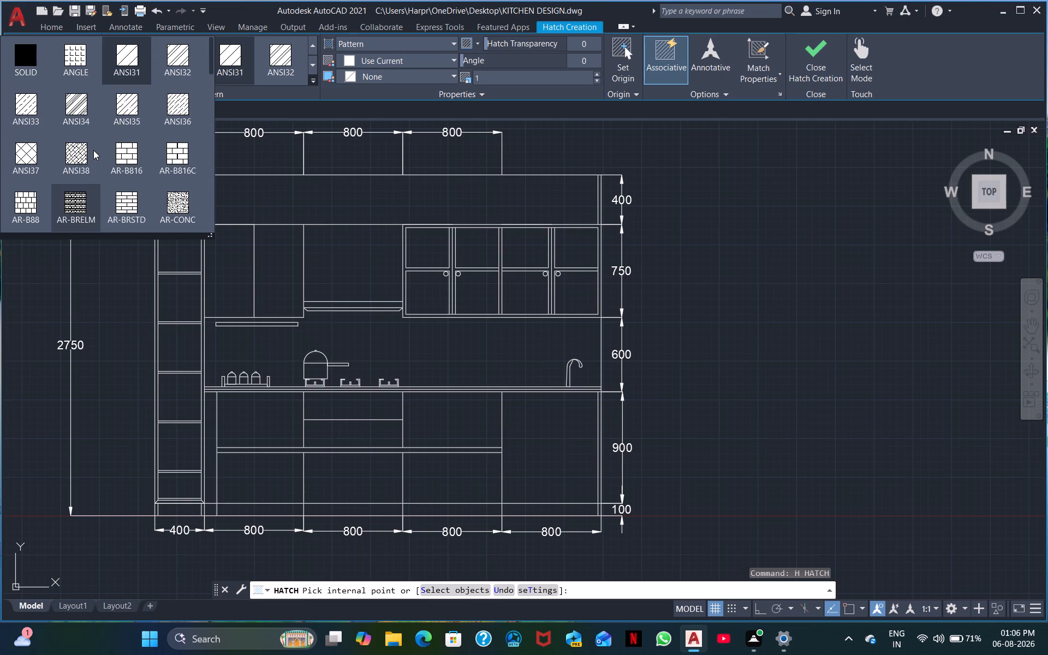
scroll(89, 153, down, 5)
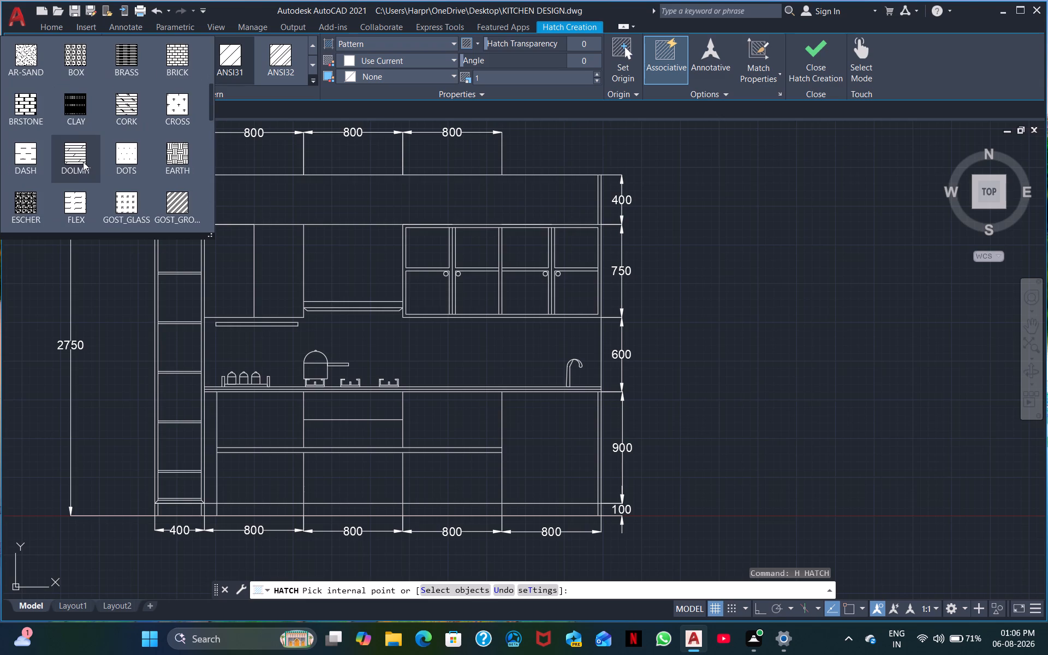
scroll(81, 165, down, 1)
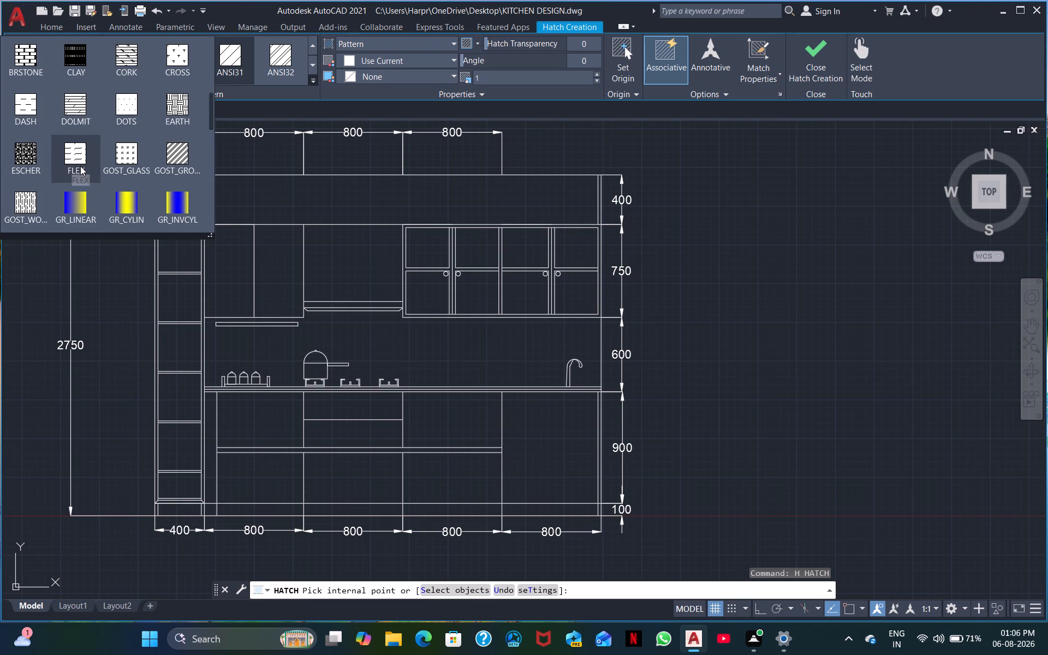
click(29, 200)
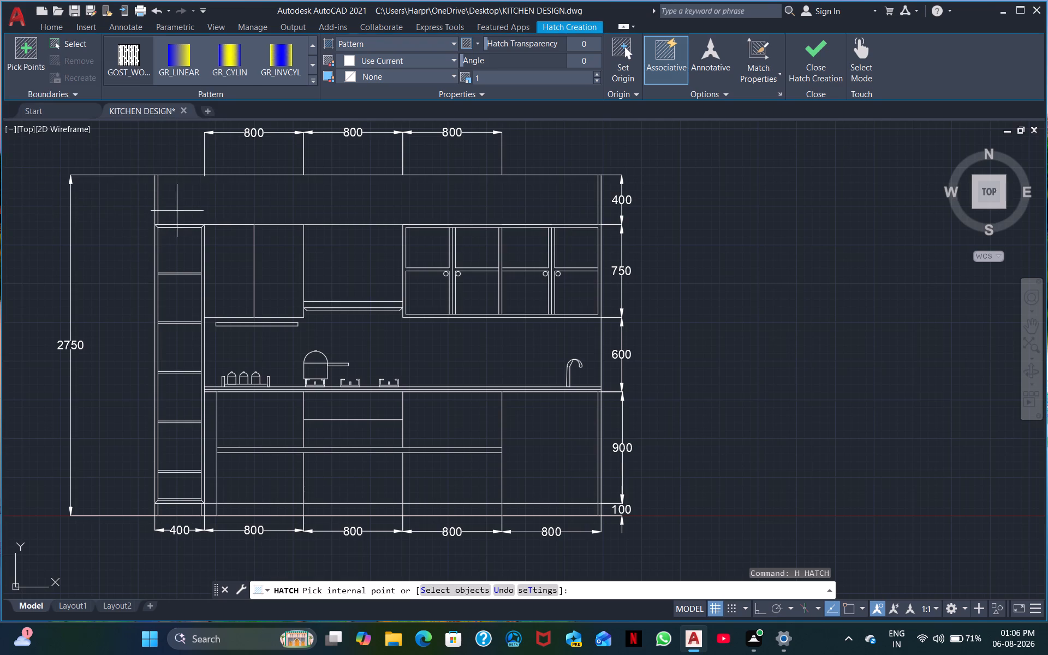
click(129, 65)
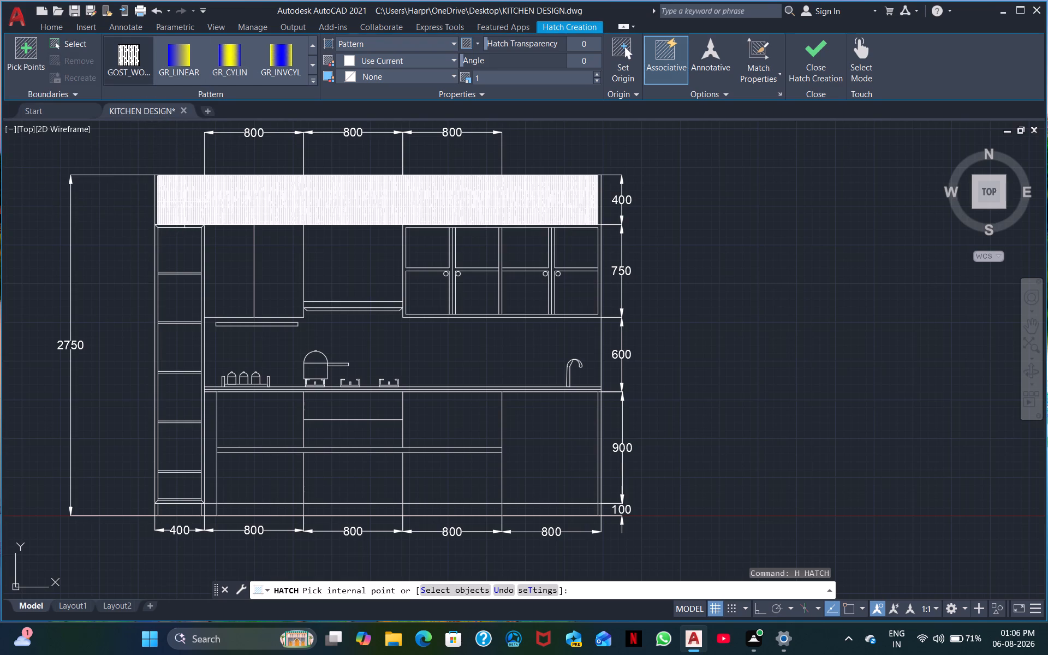
click(184, 202)
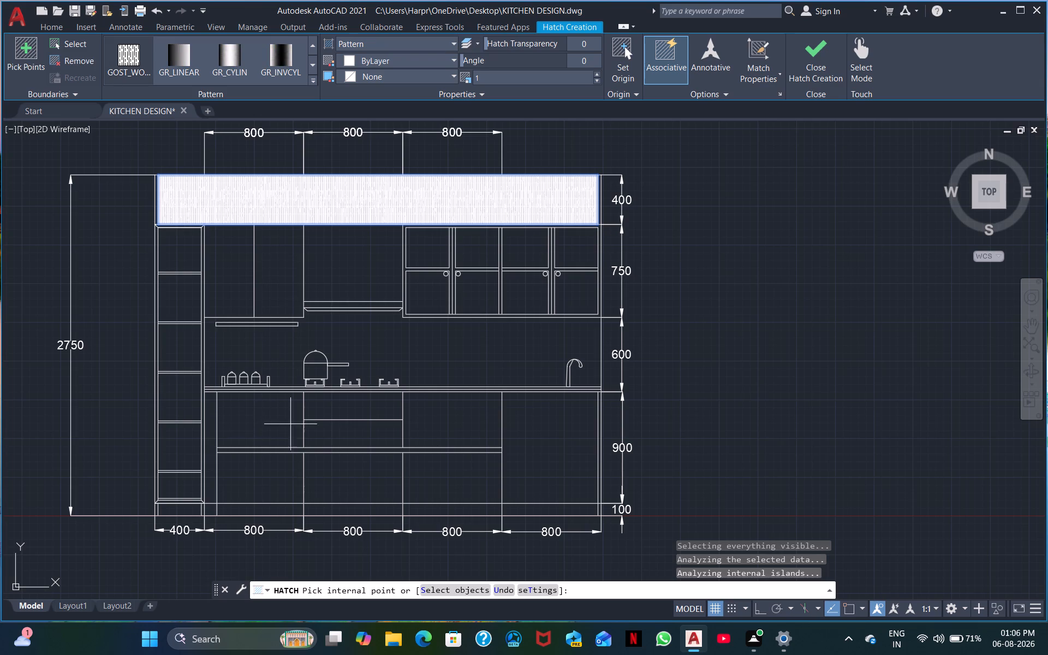
click(324, 412)
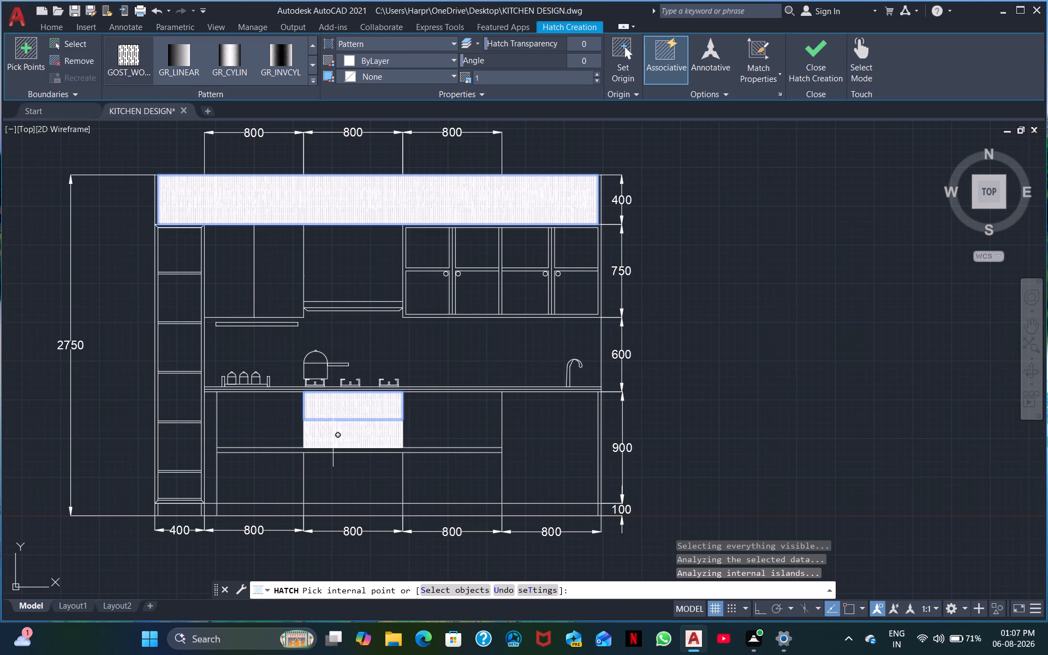
click(333, 440)
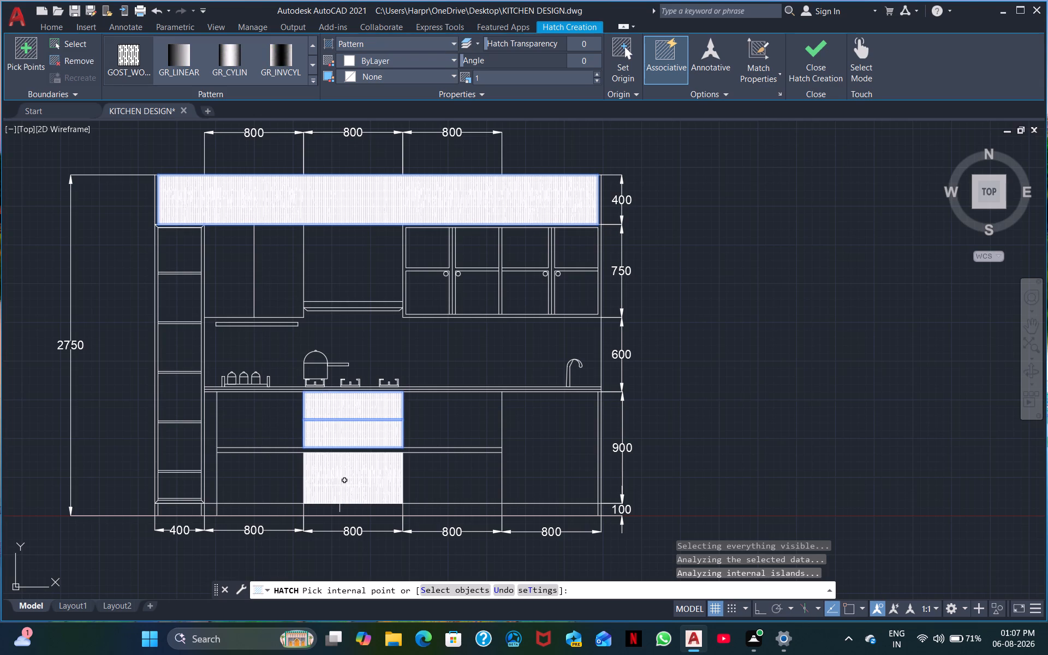
click(340, 486)
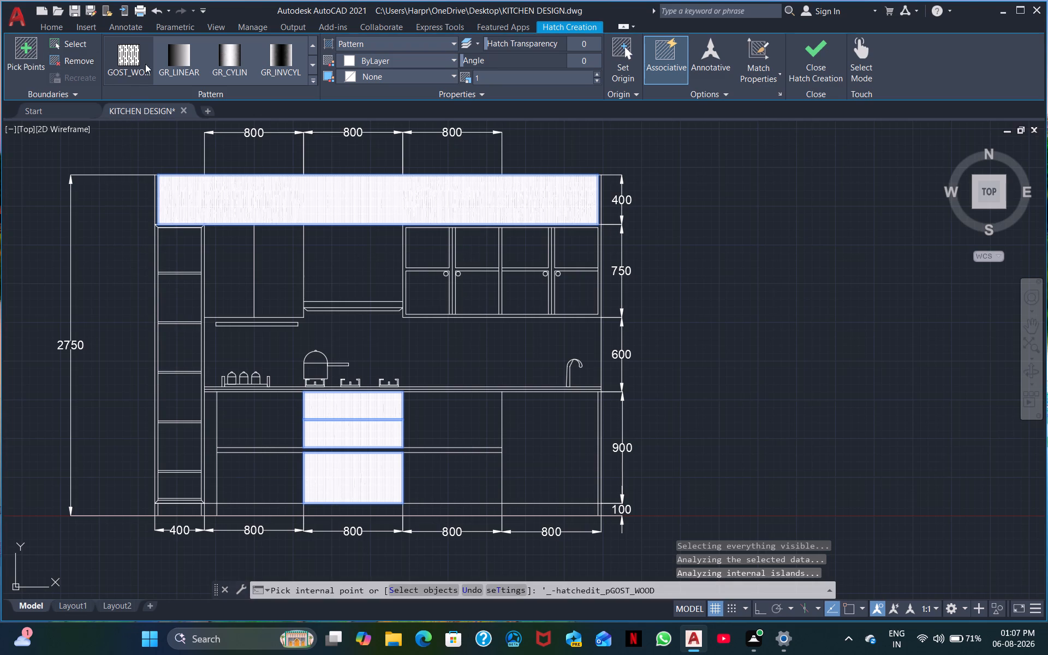
click(829, 47)
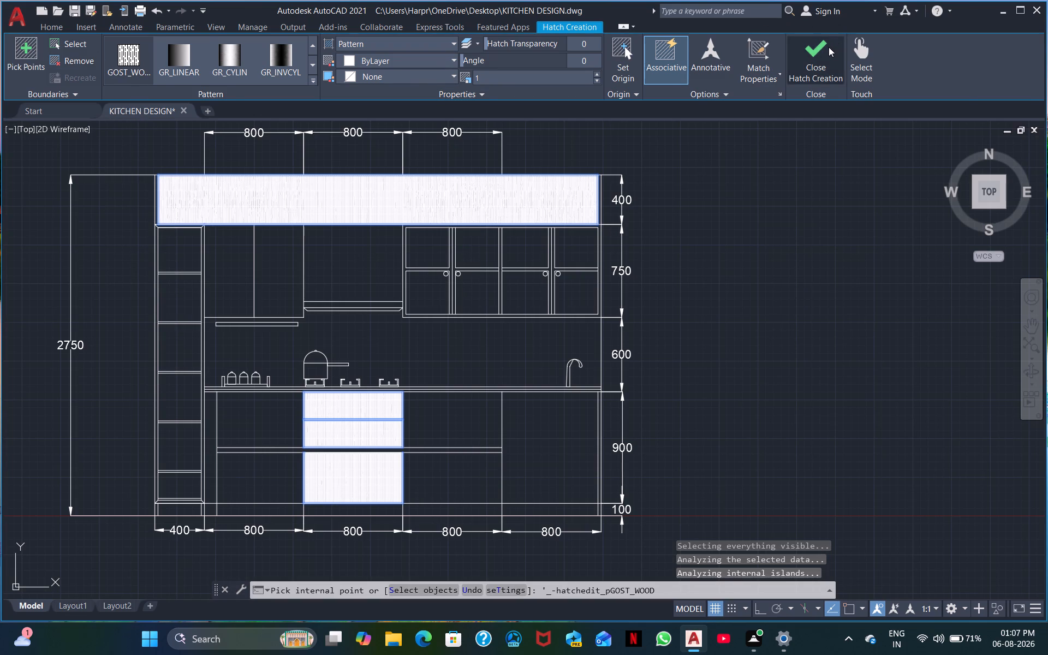
Change the colour of the GOST_WOOD hatch to blue 39,118,187.
click(423, 193)
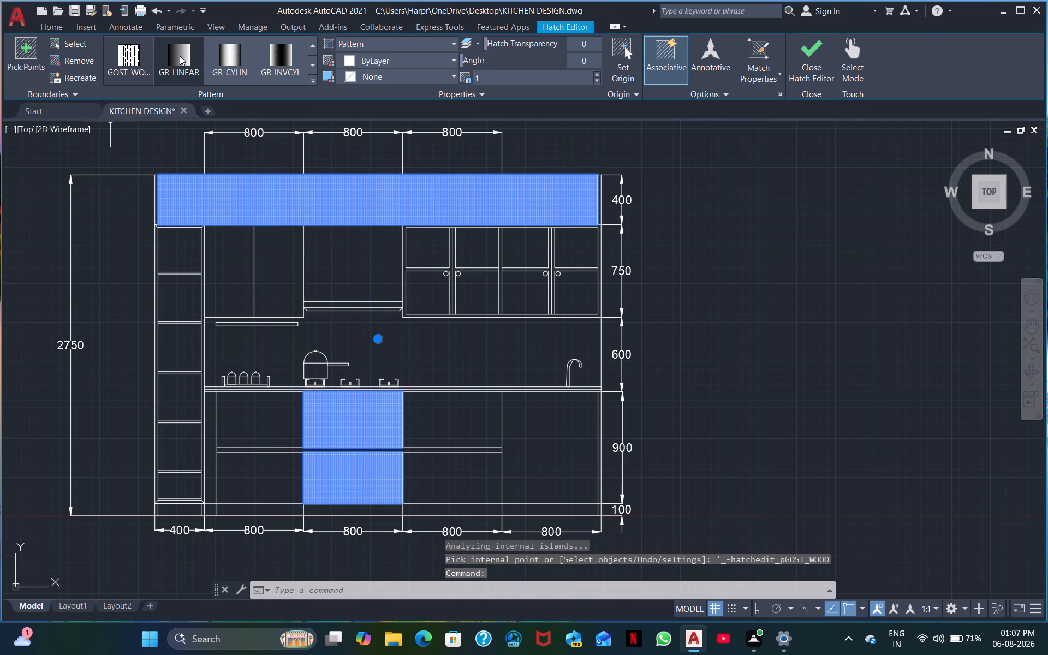
click(392, 59)
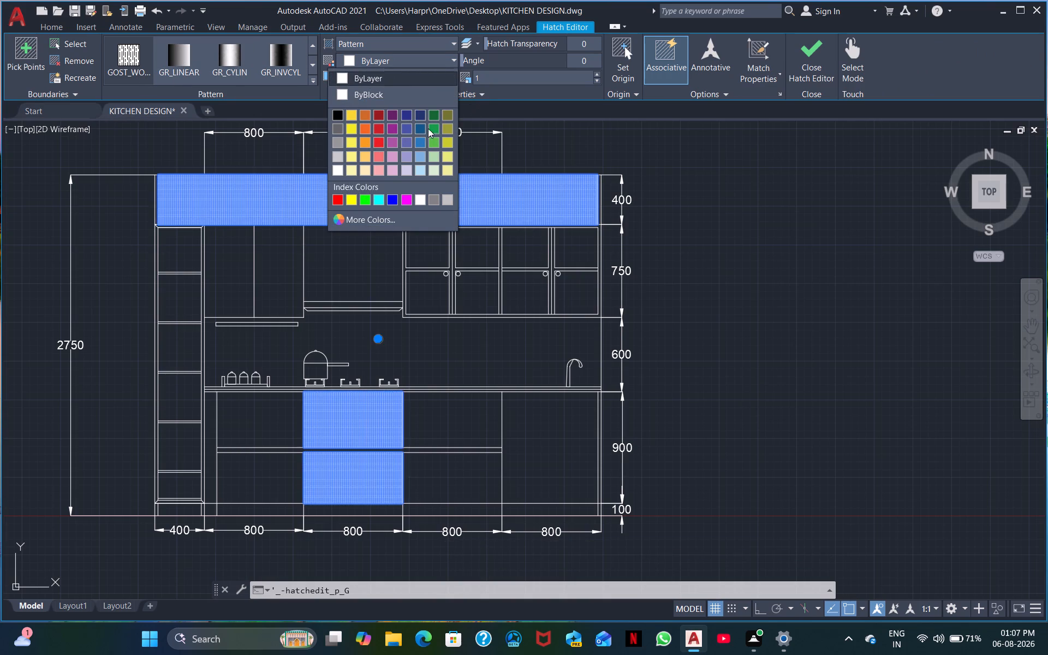
click(422, 141)
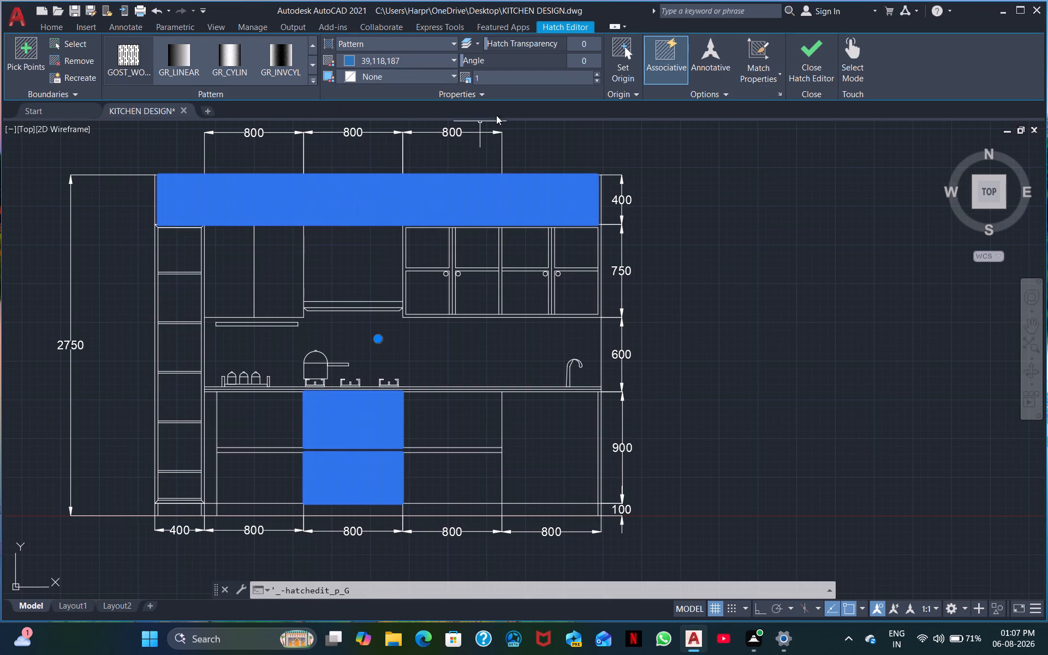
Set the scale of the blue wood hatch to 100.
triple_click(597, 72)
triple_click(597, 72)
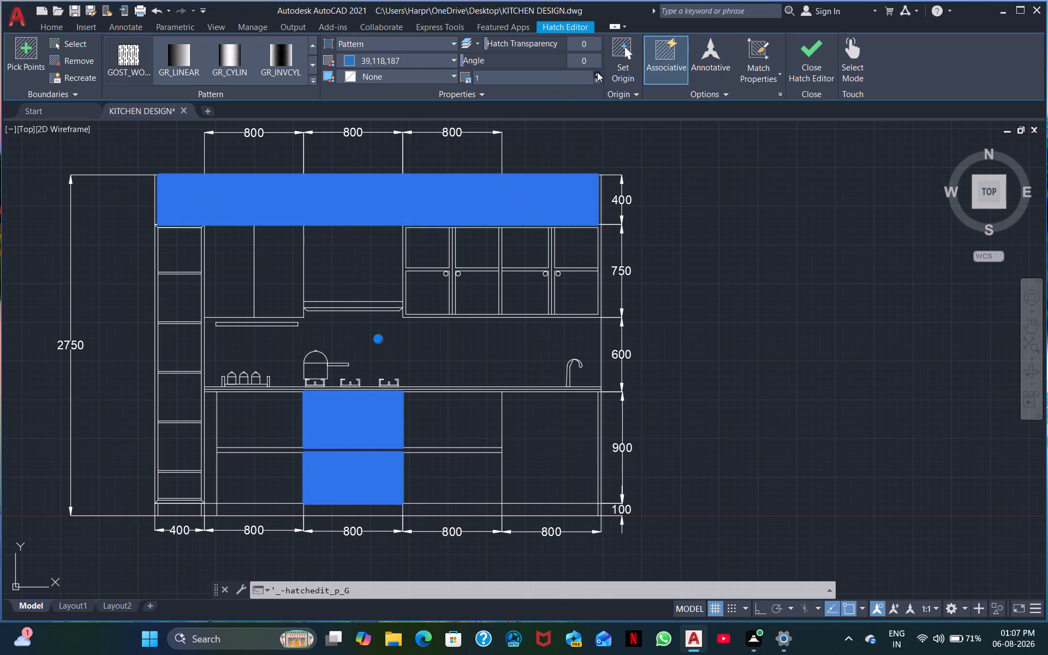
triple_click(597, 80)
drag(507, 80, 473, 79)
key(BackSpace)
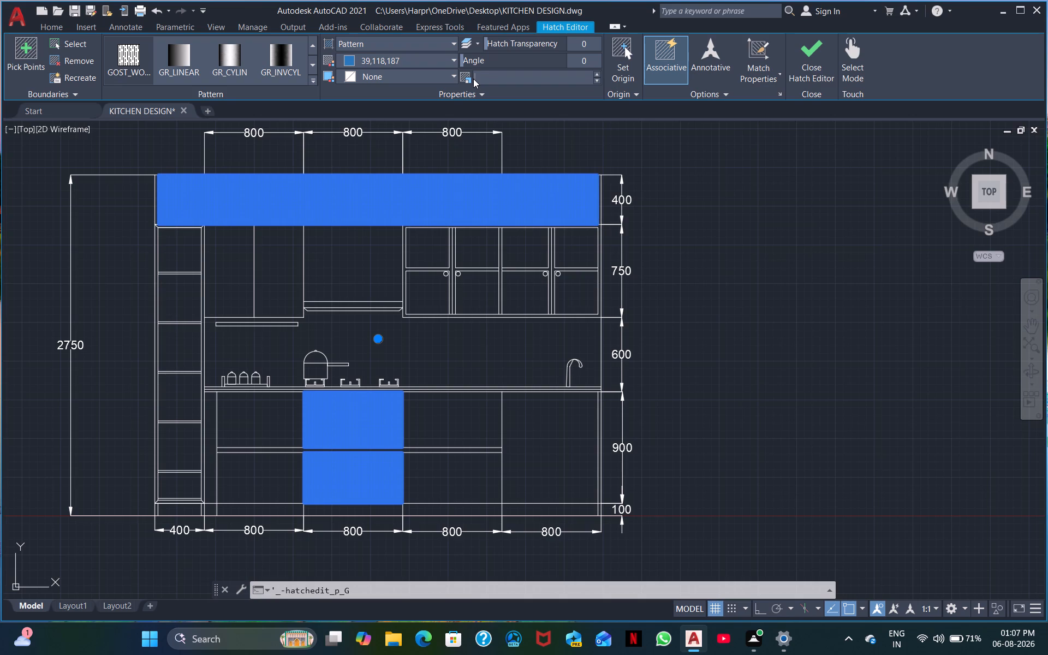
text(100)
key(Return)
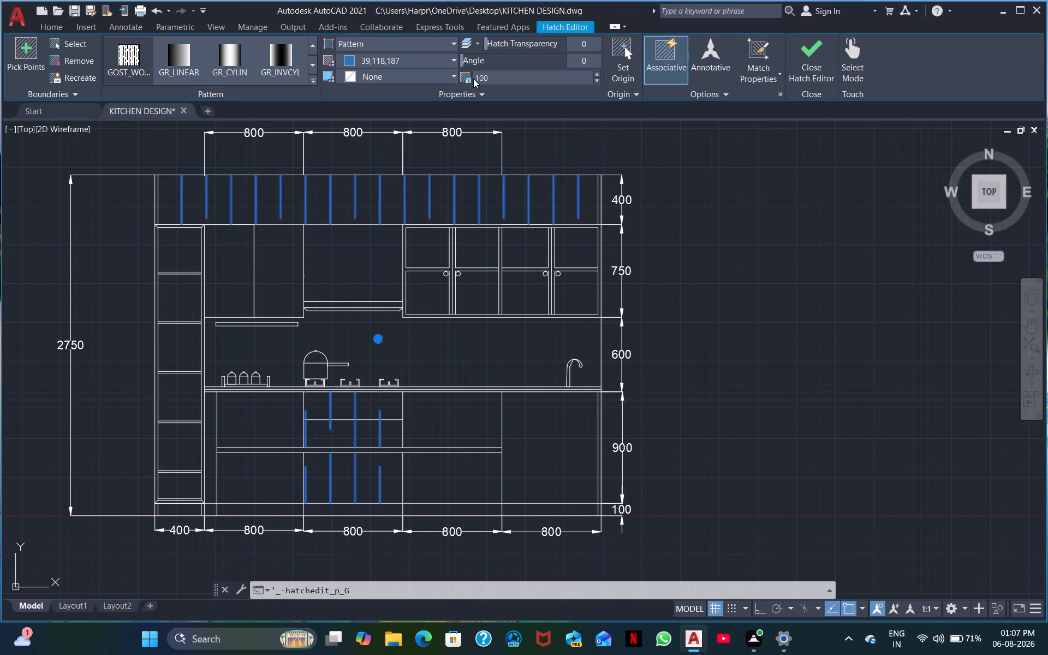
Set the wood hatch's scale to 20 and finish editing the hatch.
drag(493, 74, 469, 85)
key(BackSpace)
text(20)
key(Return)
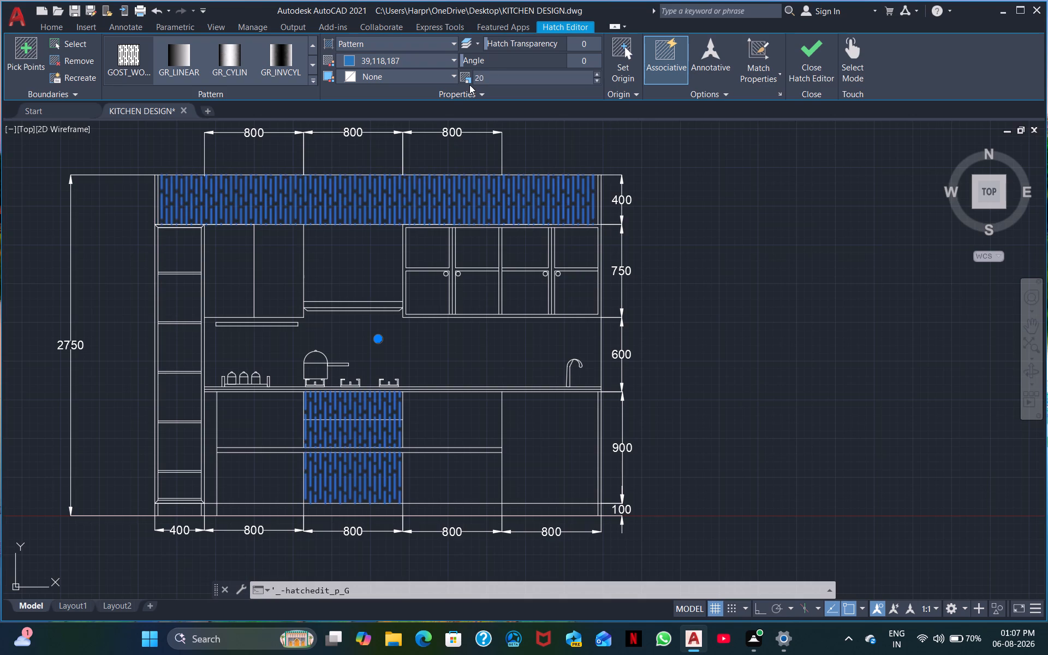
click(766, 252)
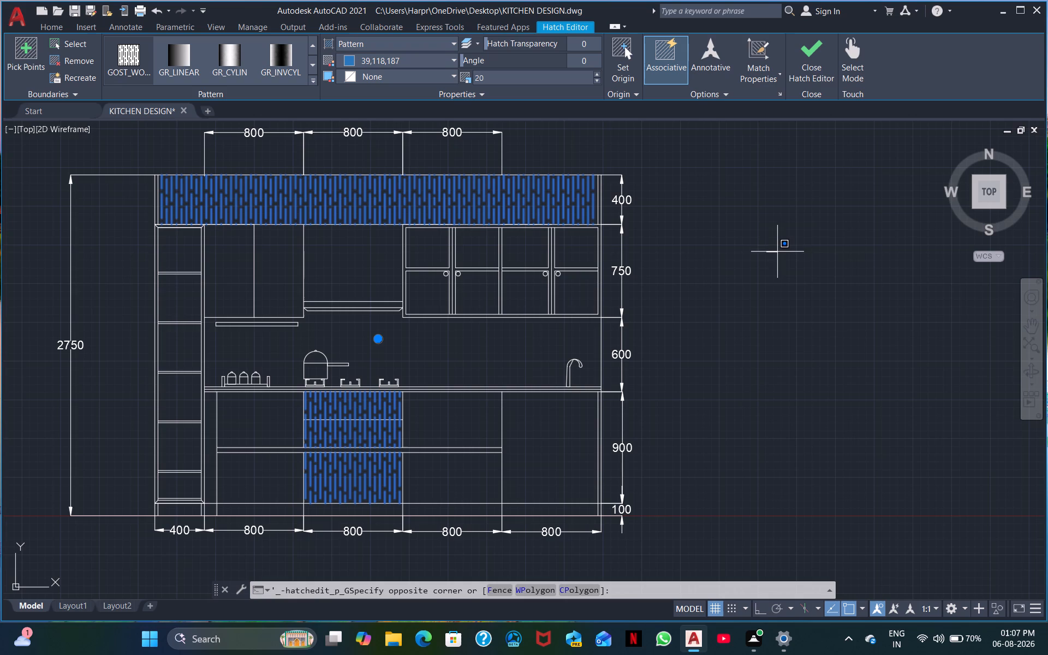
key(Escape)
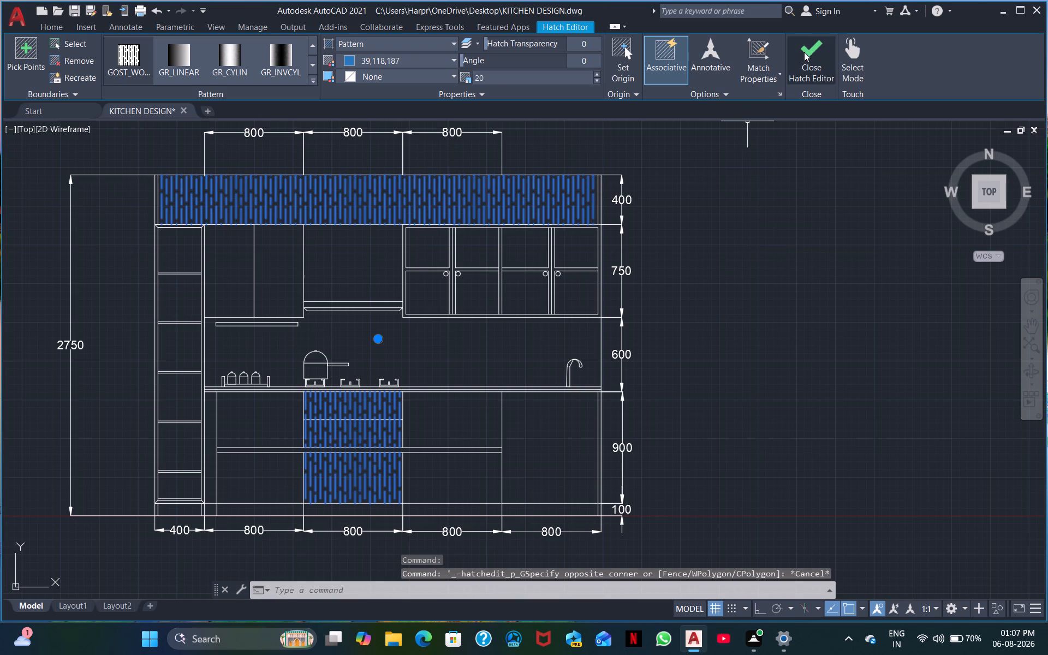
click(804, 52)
Reselect the wood hatch on the fascia and drawer fronts and set its scale to 15.
middle_drag(735, 239, 764, 187)
scroll(760, 191, down, 1)
middle_drag(760, 192, 762, 250)
scroll(762, 250, up, 1)
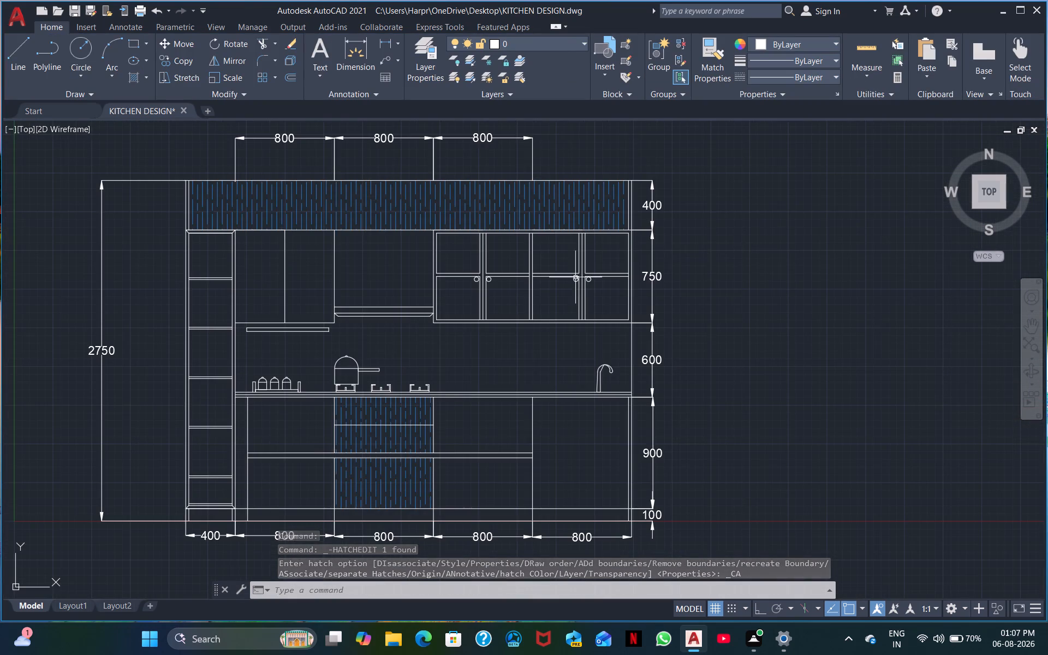
scroll(535, 315, down, 1)
scroll(520, 325, up, 1)
middle_drag(514, 347, 574, 314)
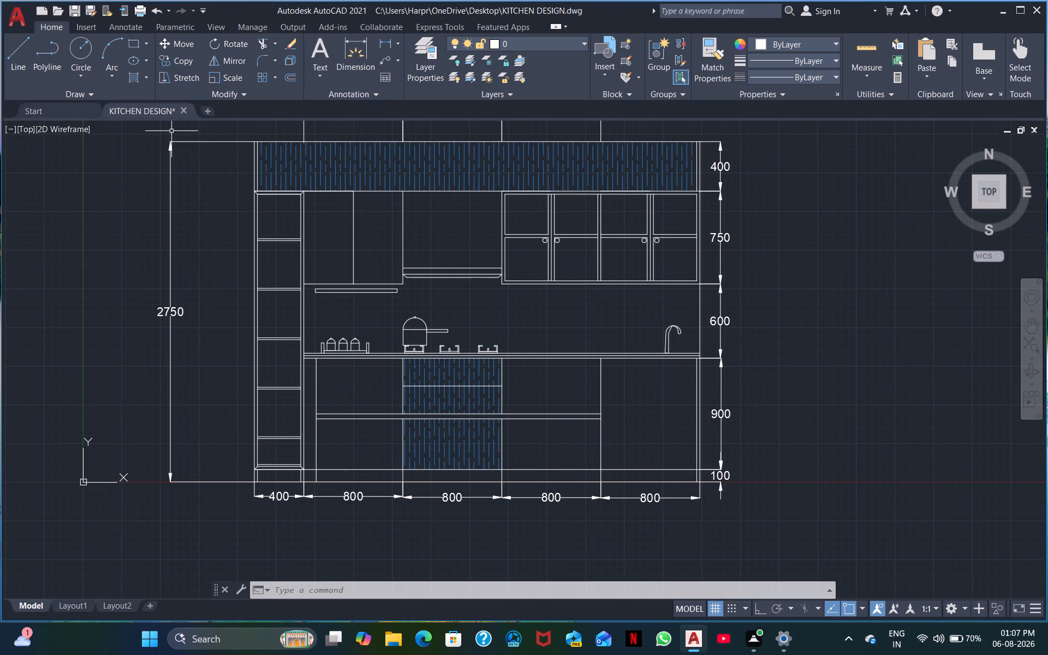
click(355, 179)
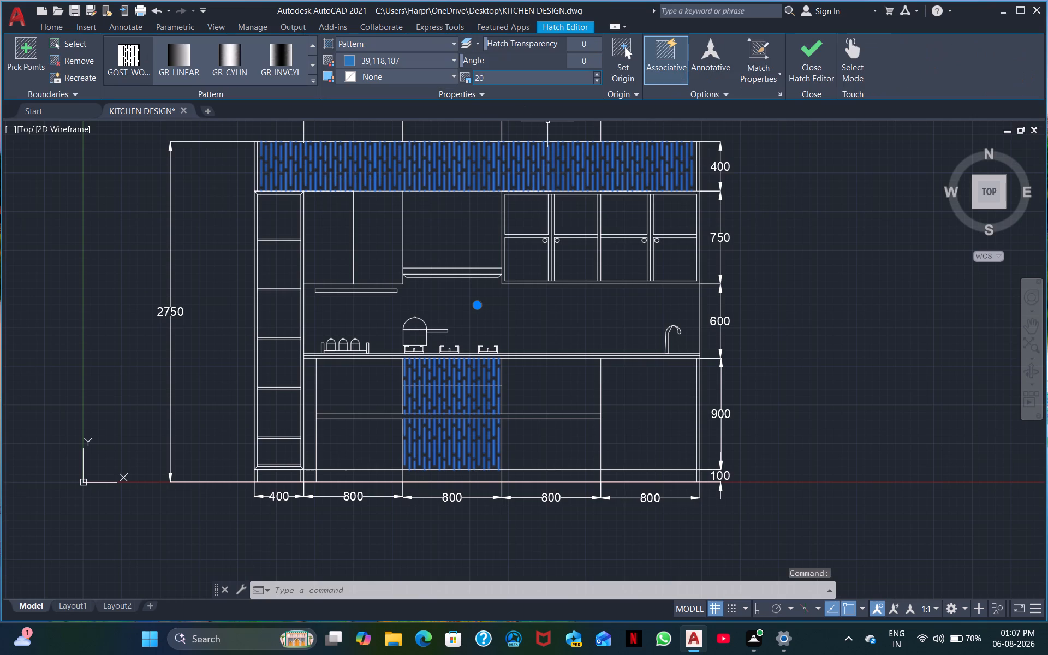
click(497, 79)
key(BackSpace)
text(15)
key(Return)
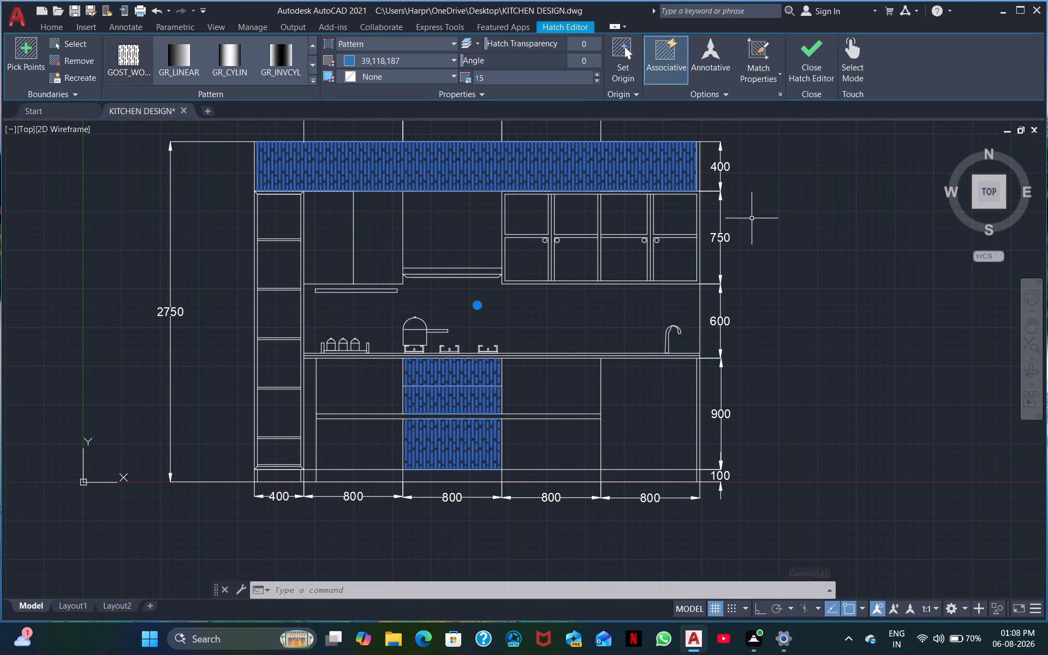
Finish editing the wood hatch on the fascia and drawer fronts.
click(782, 273)
key(Escape)
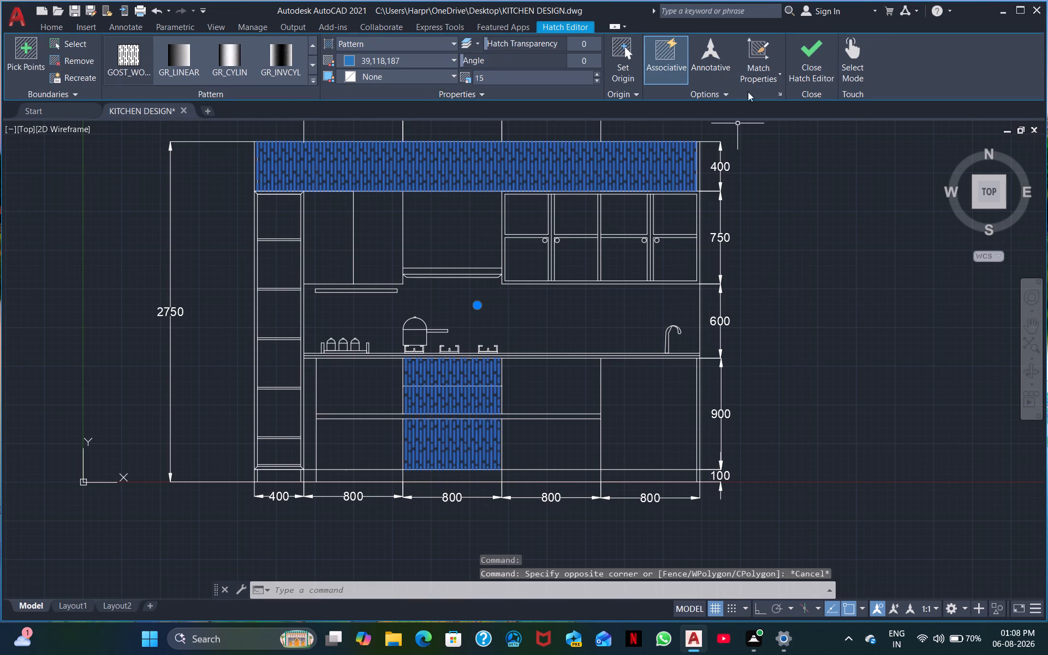
click(821, 62)
Start a new hatch and choose the CROSS pattern for it.
middle_drag(802, 276, 796, 288)
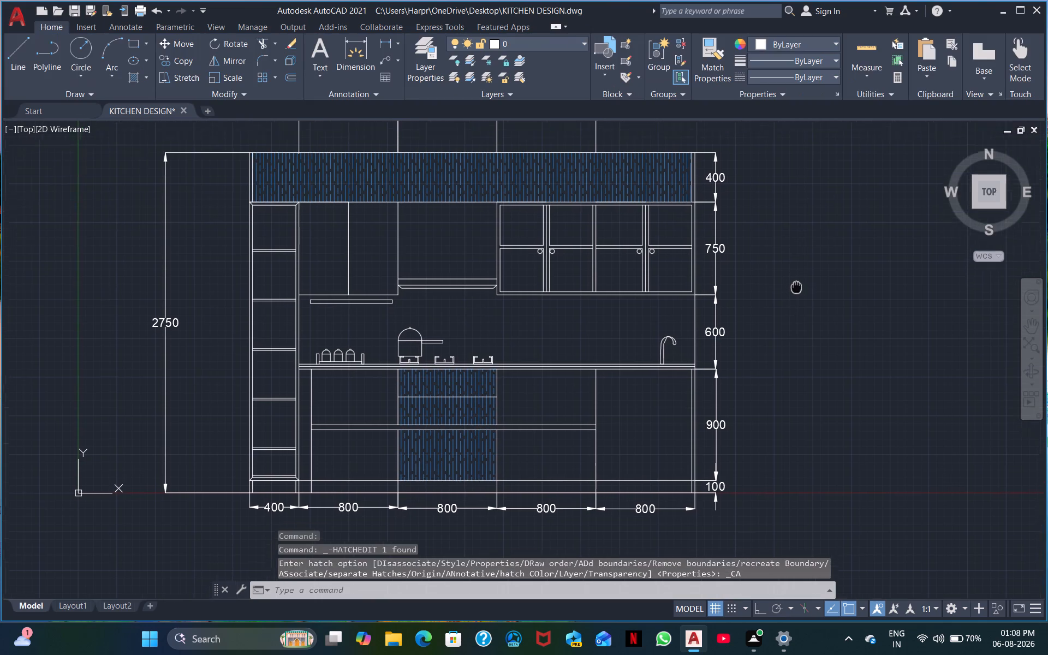
middle_drag(796, 288, 784, 306)
middle_click(784, 306)
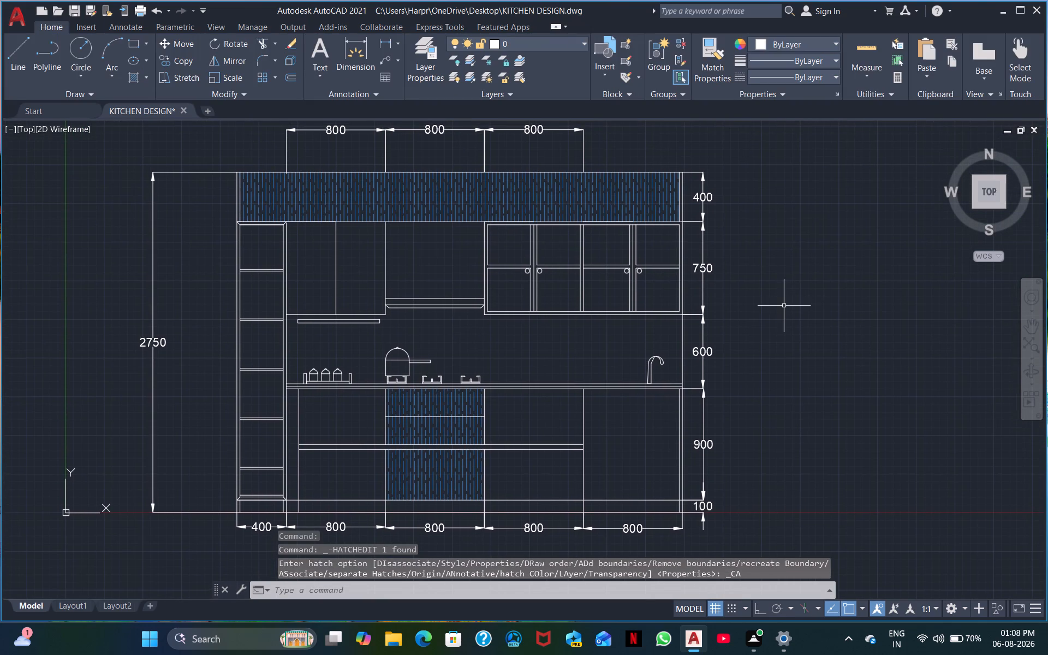
middle_drag(739, 246, 768, 233)
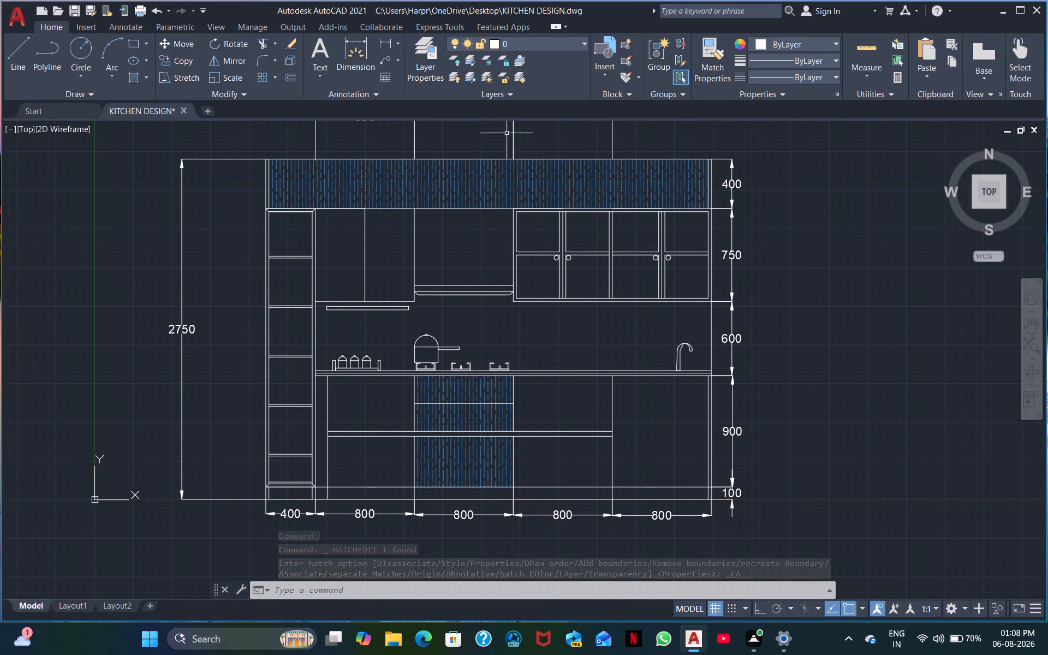
text(HB)
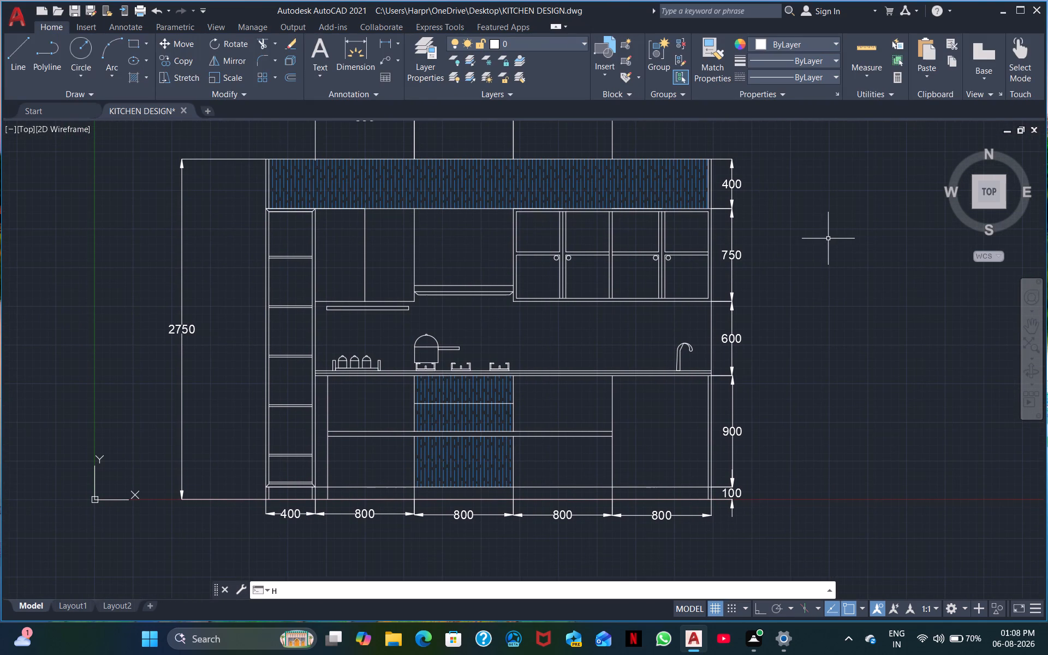
key(BackSpace)
key(space)
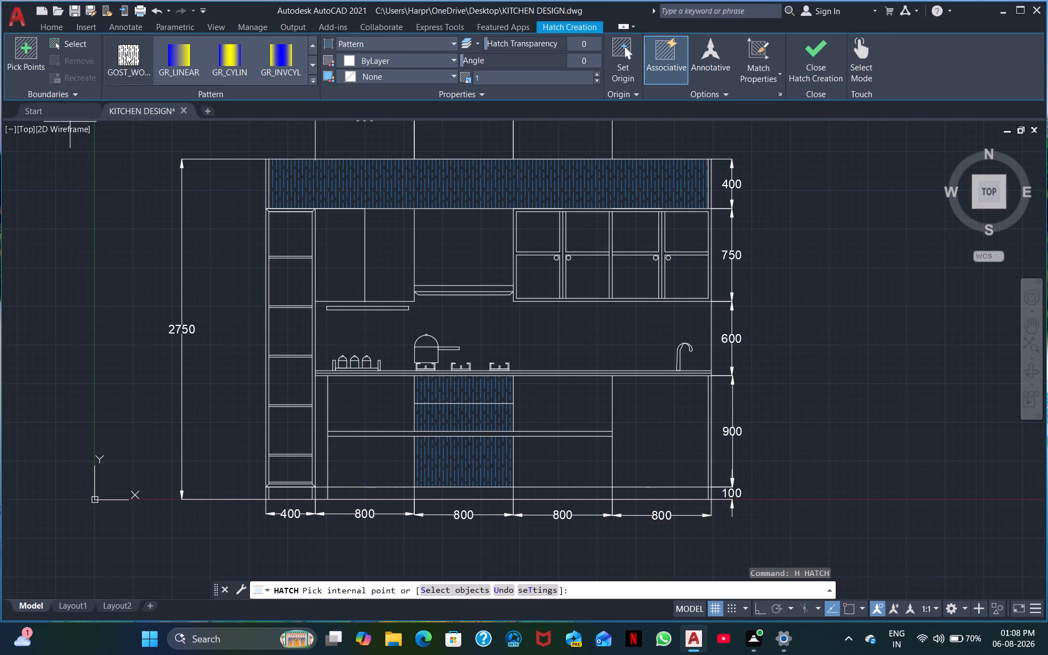
click(312, 81)
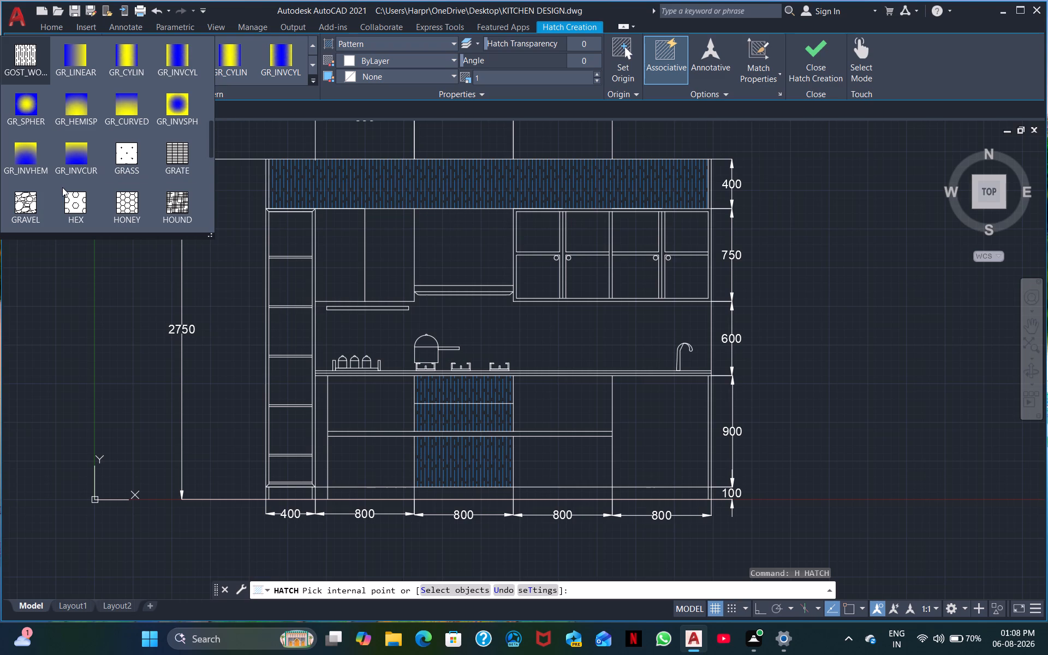
scroll(62, 186, up, 1)
scroll(62, 186, down, 2)
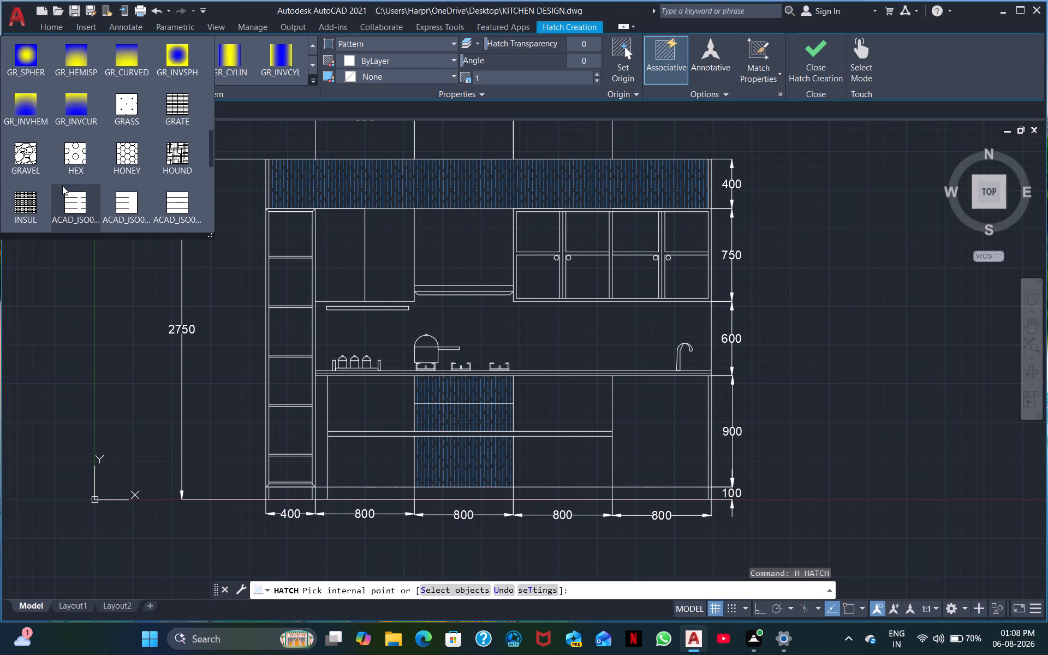
scroll(62, 186, down, 8)
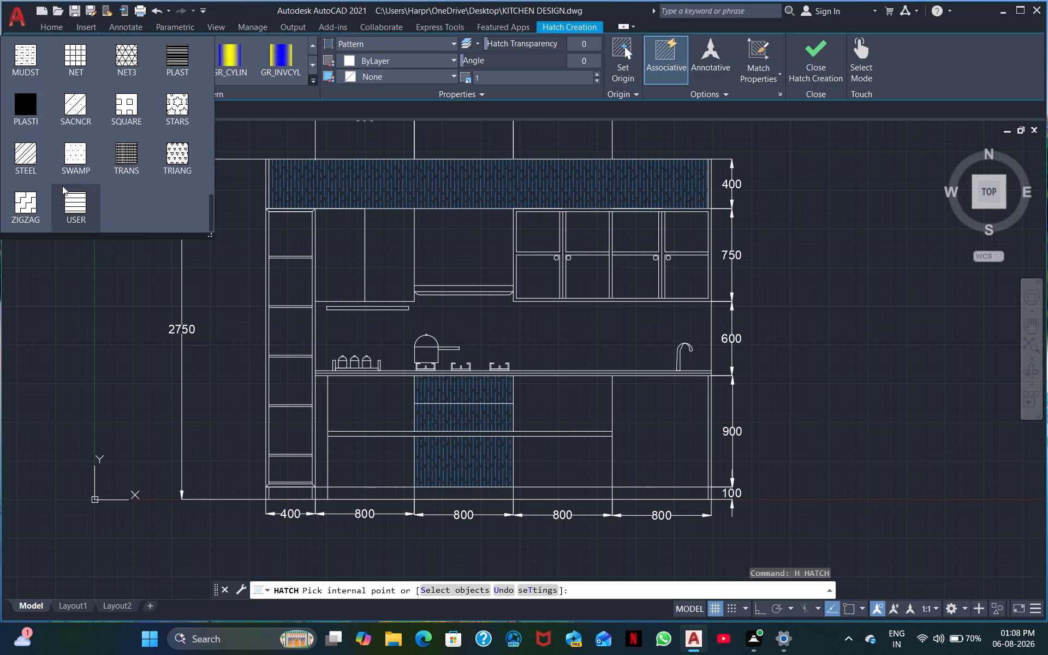
scroll(62, 186, up, 10)
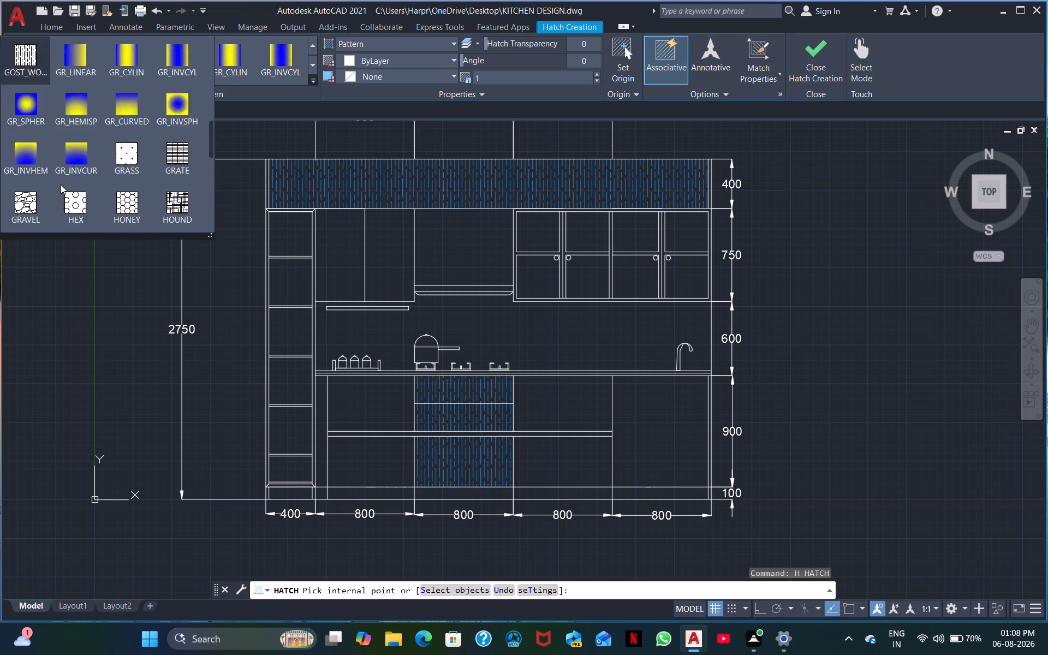
scroll(61, 184, up, 9)
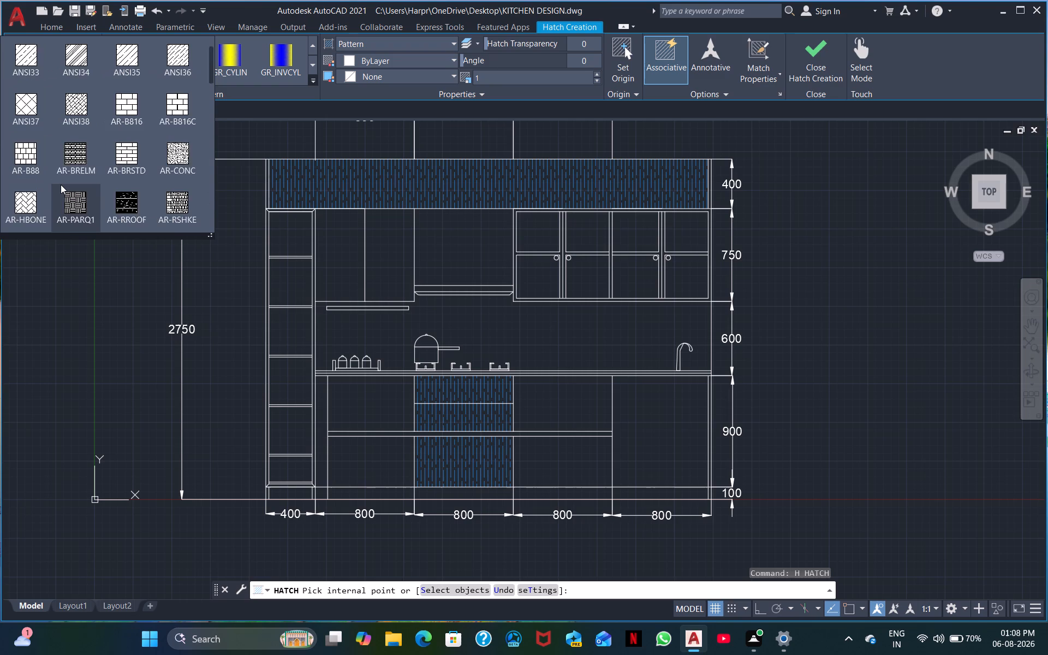
scroll(61, 184, up, 8)
scroll(67, 170, down, 1)
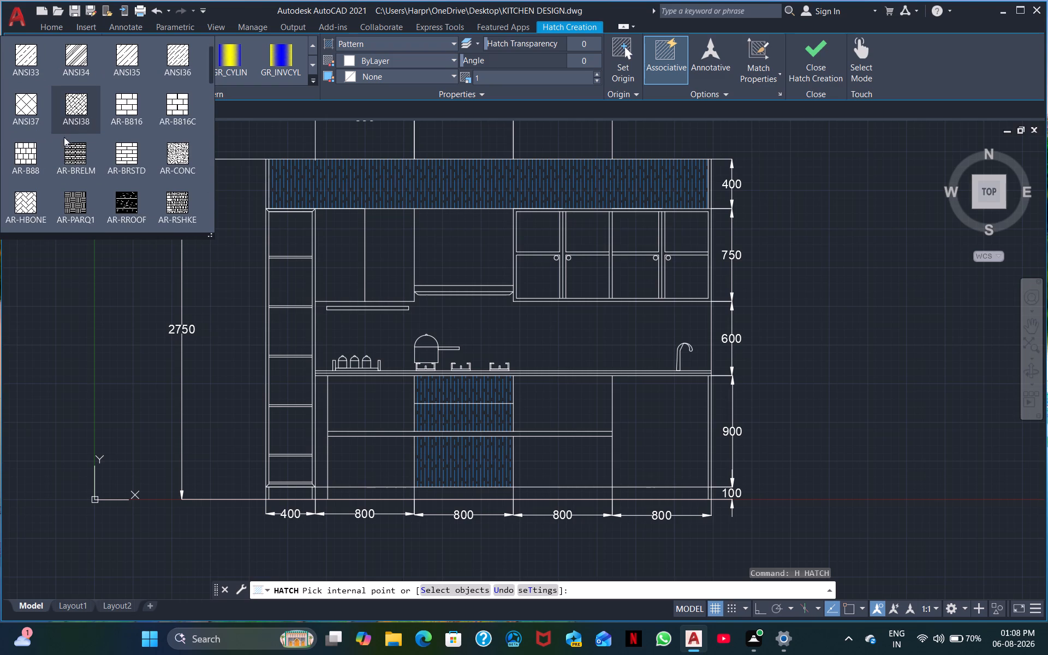
scroll(128, 165, down, 2)
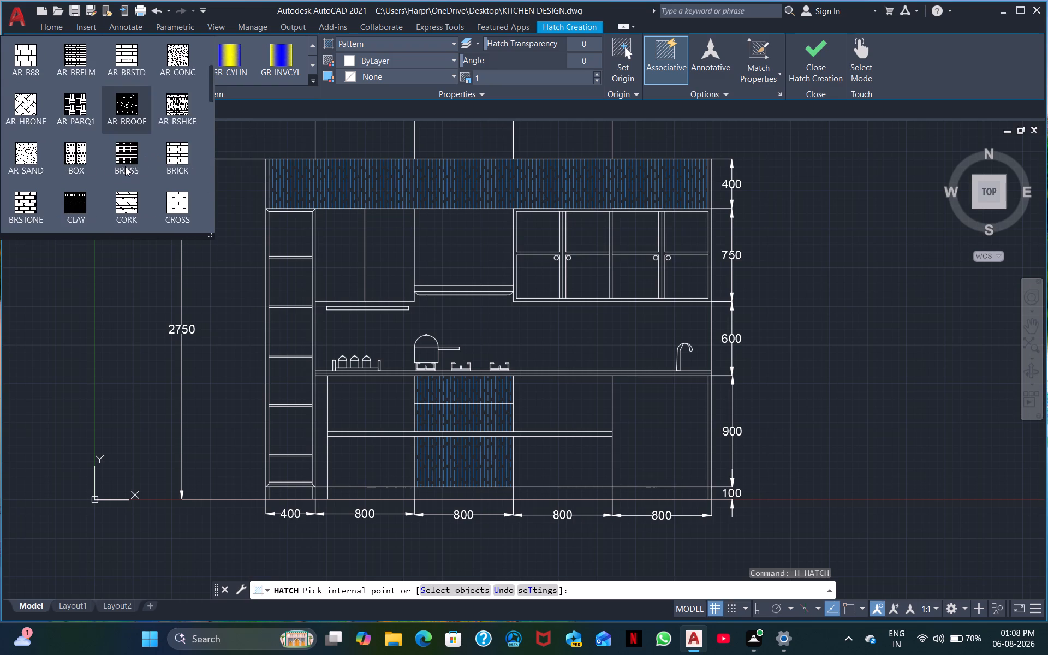
scroll(125, 166, down, 1)
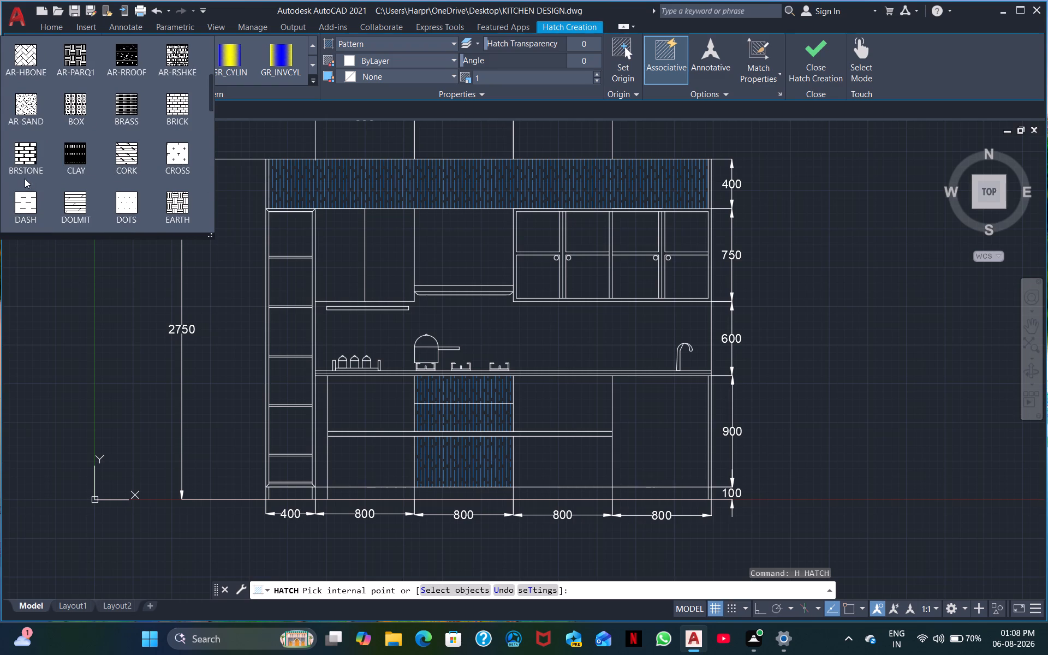
click(175, 152)
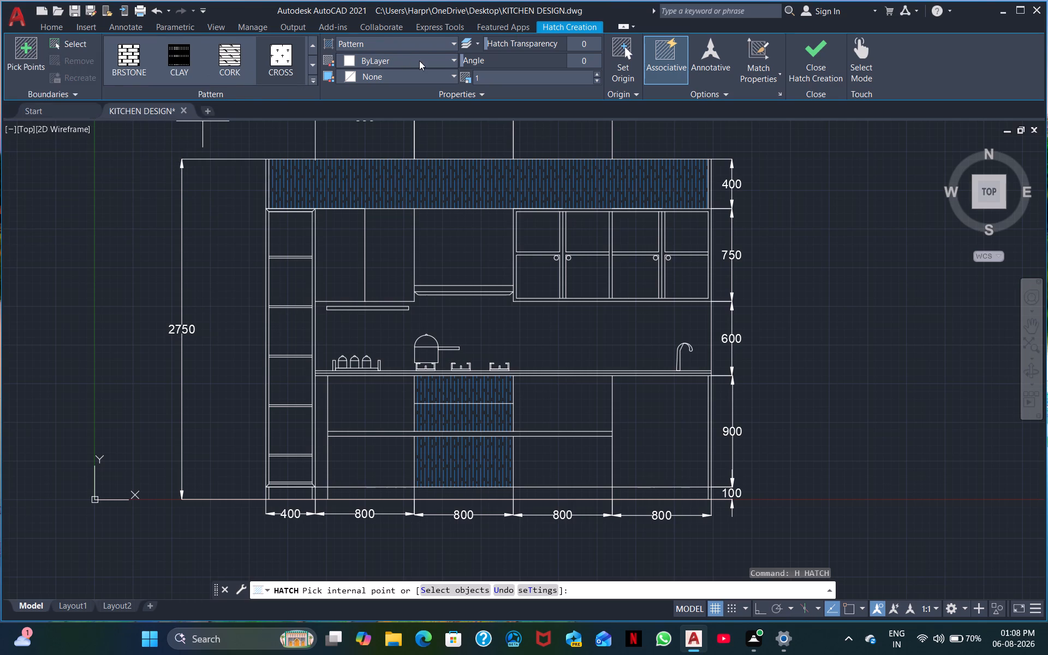
click(283, 63)
Set the CROSS hatch's scale to 20 and fill the six compartments of the tall shelf unit.
triple_click(597, 74)
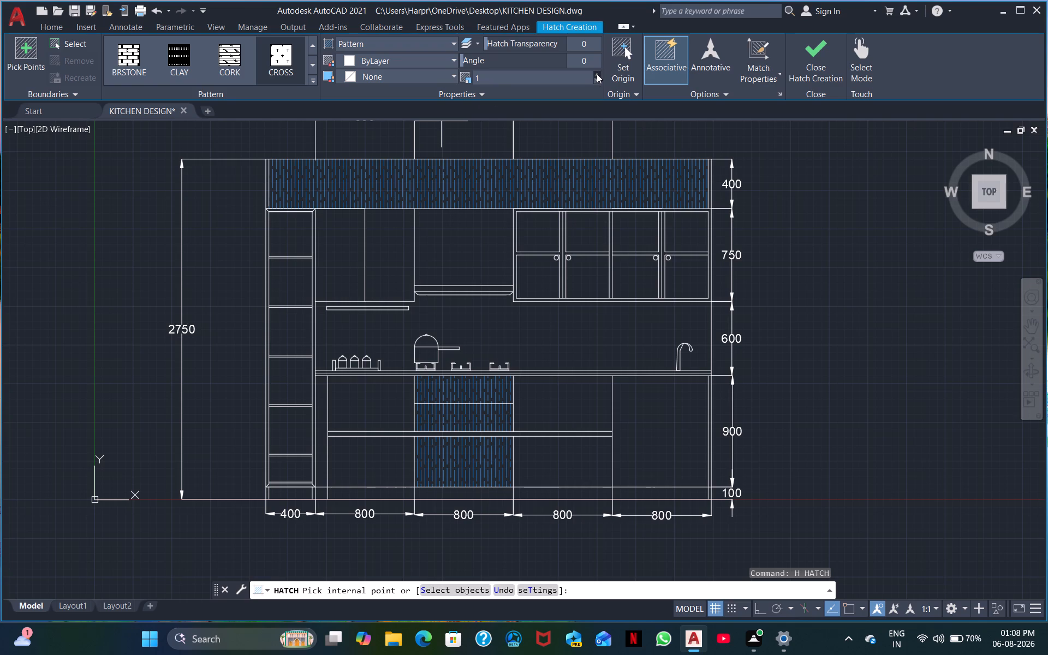
double_click(597, 82)
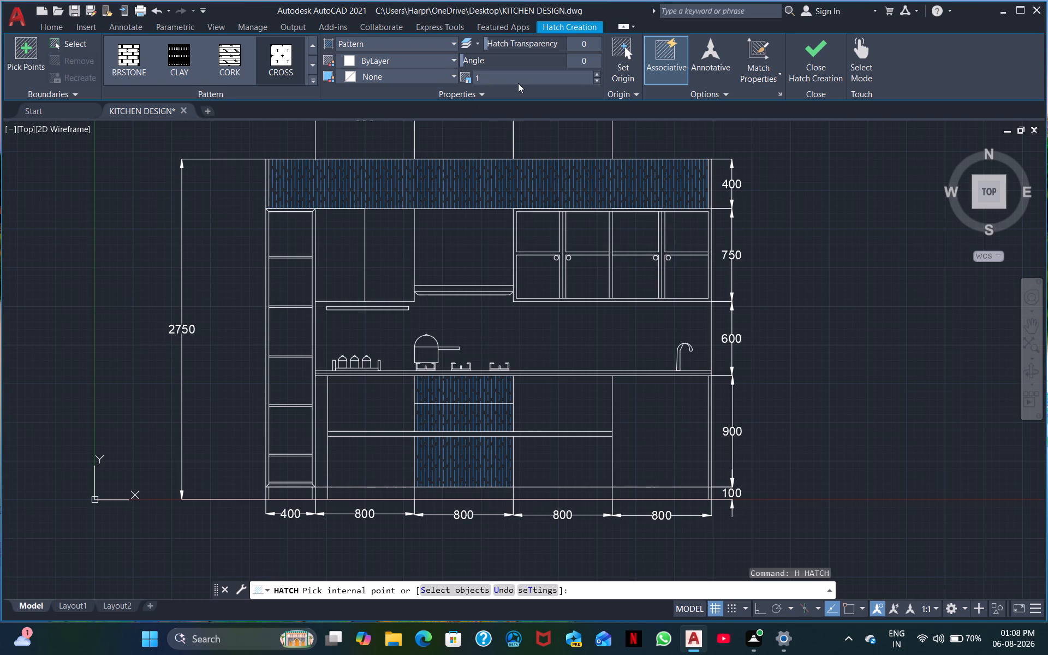
click(507, 75)
key(BackSpace)
text(20)
key(Return)
click(286, 241)
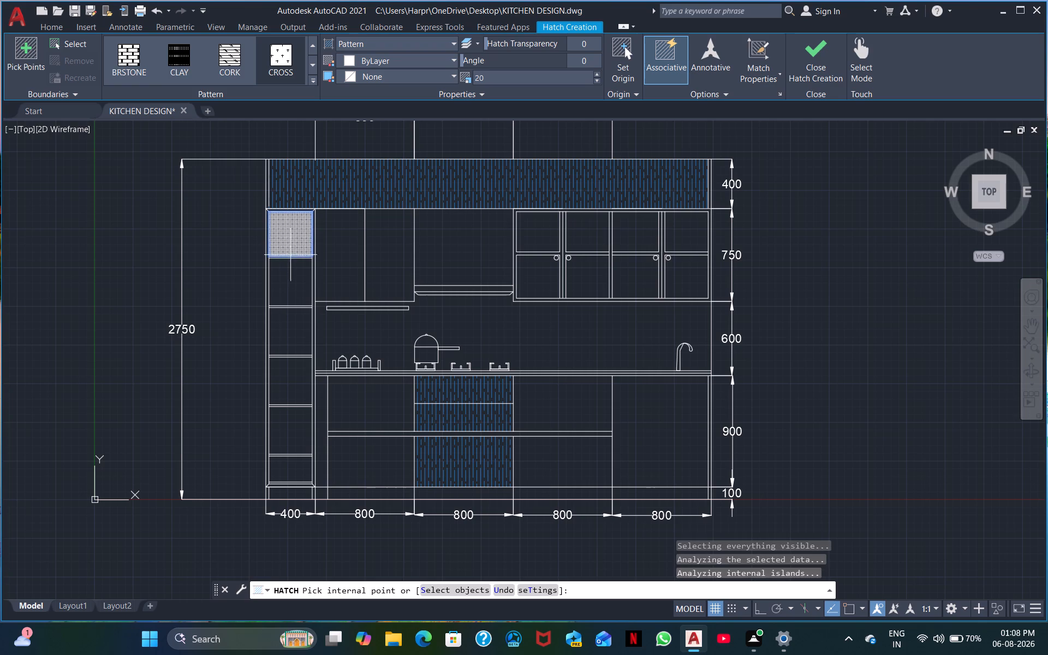
click(284, 290)
click(298, 337)
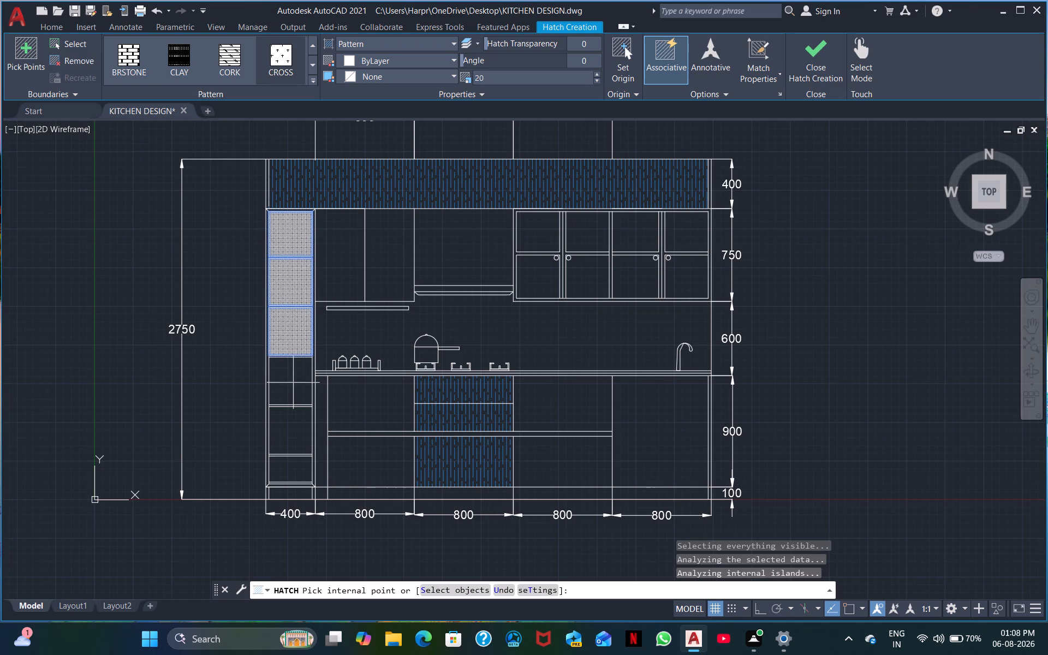
click(293, 386)
click(297, 430)
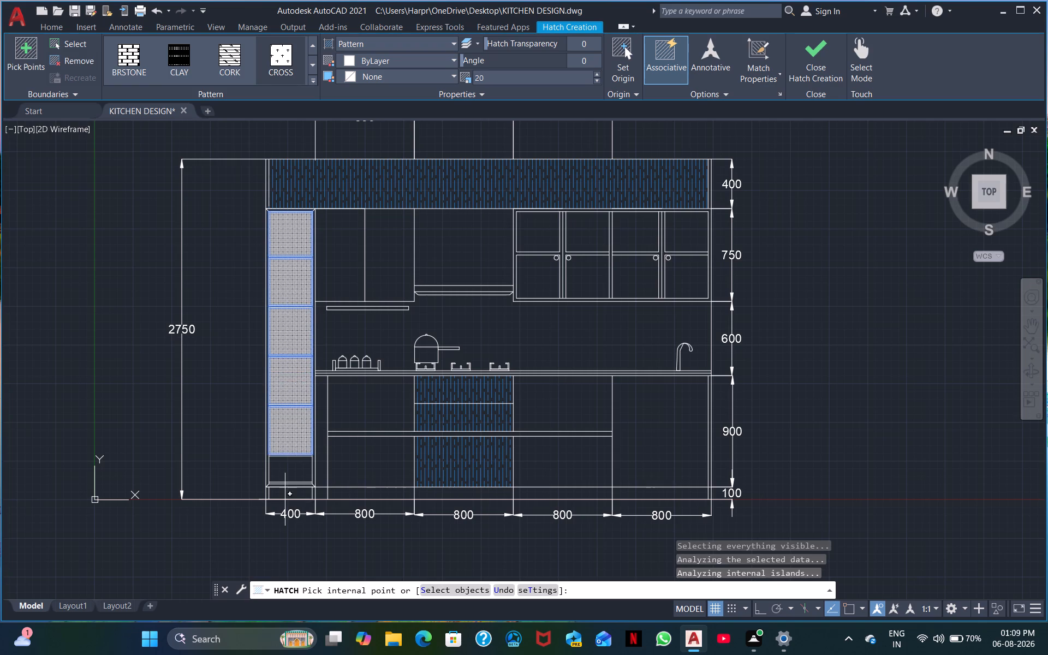
click(287, 473)
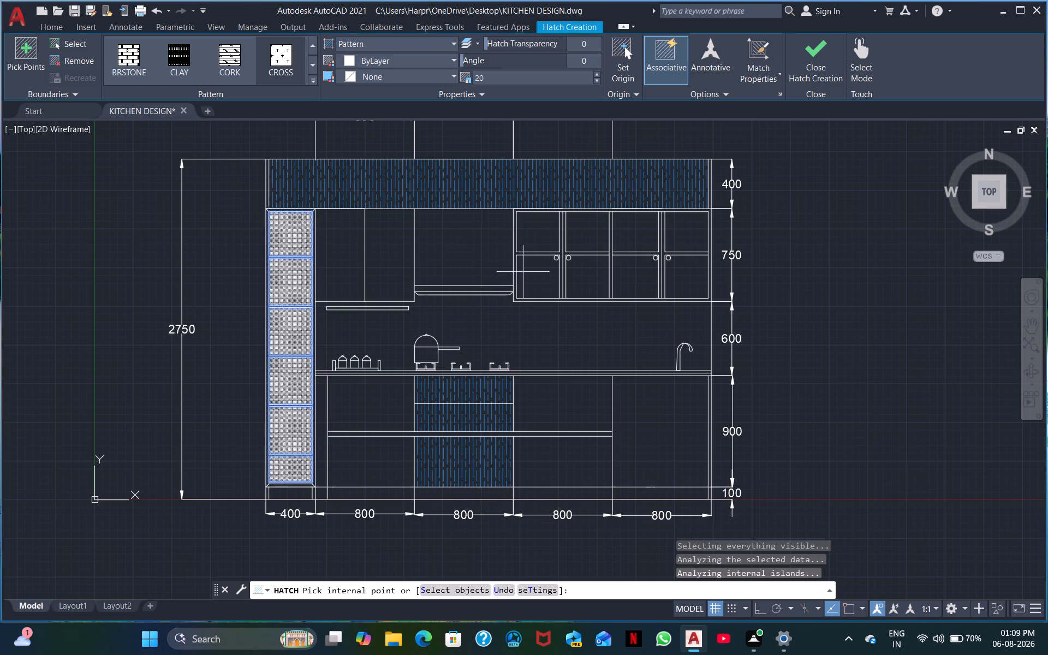
Add the eight upper and lower panels of the four knobbed wall-cabinet doors to the CROSS hatch.
click(530, 279)
click(538, 229)
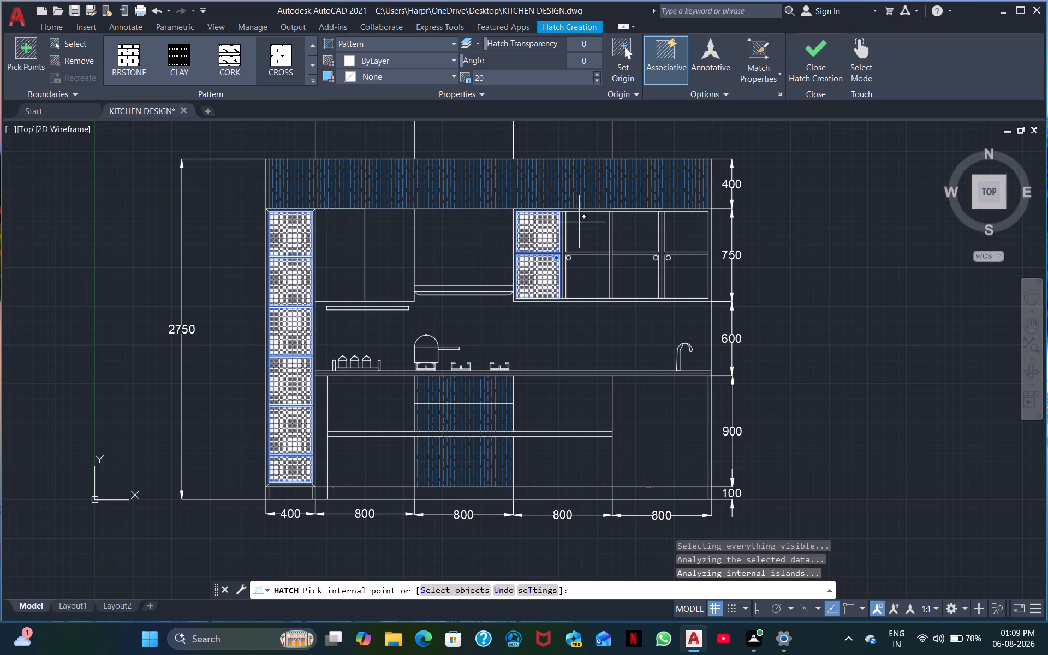
click(580, 223)
click(585, 269)
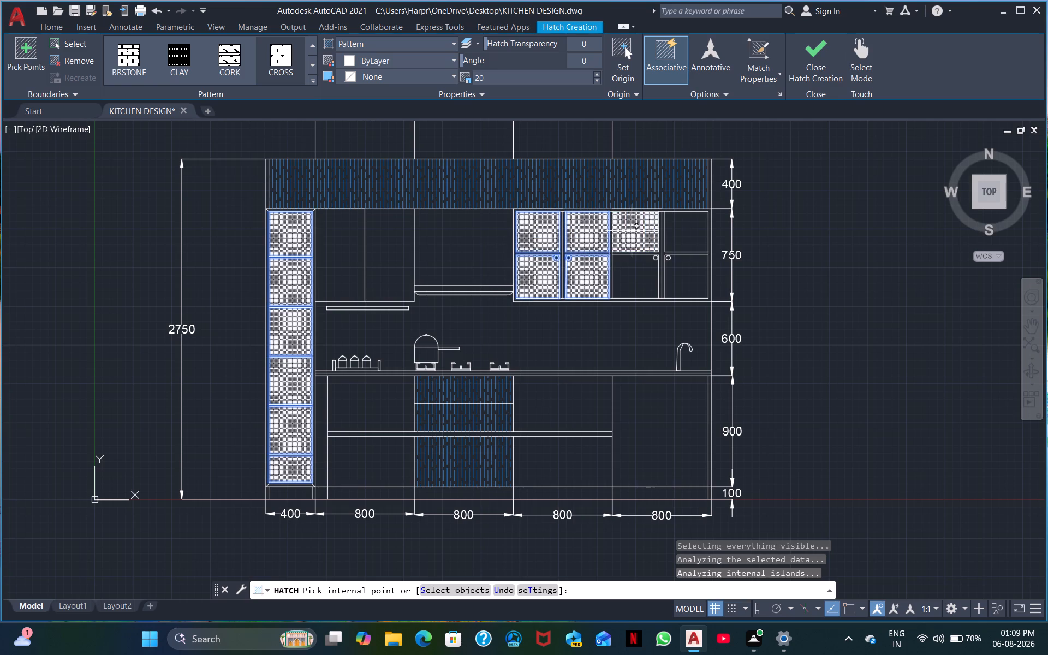
click(632, 234)
click(639, 273)
click(676, 235)
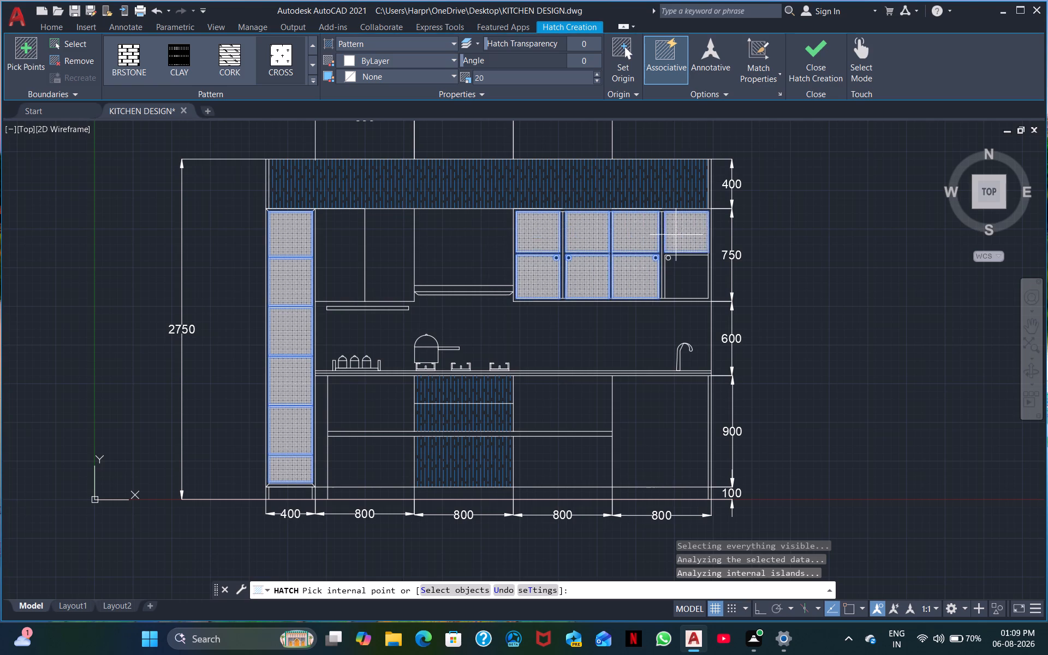
click(687, 261)
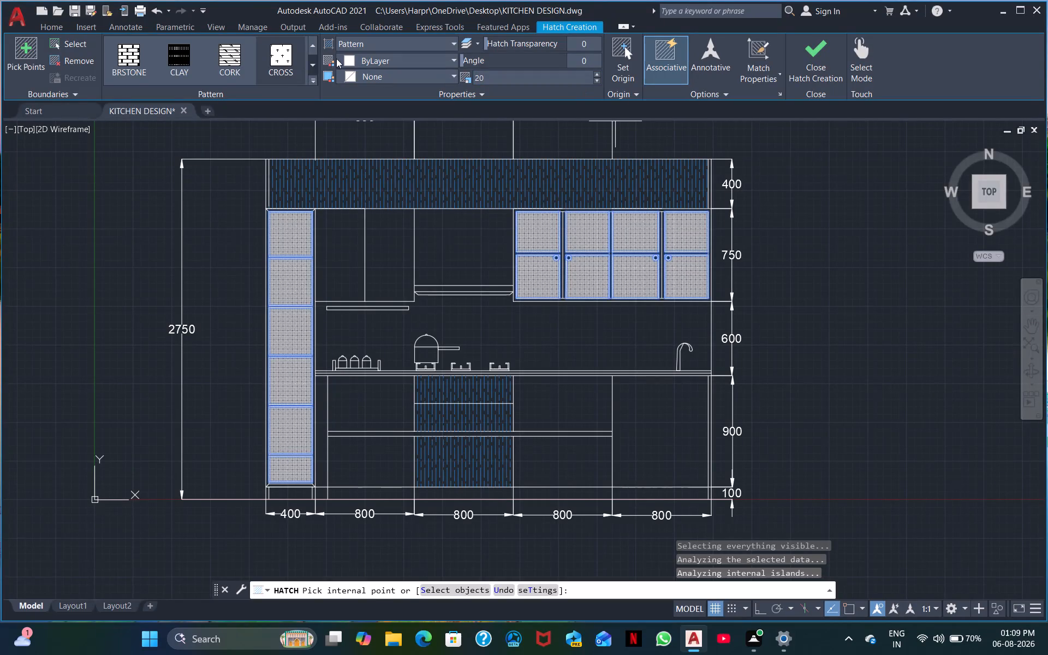
Set the colour of the CROSS hatch to purple 147,39,143.
click(383, 58)
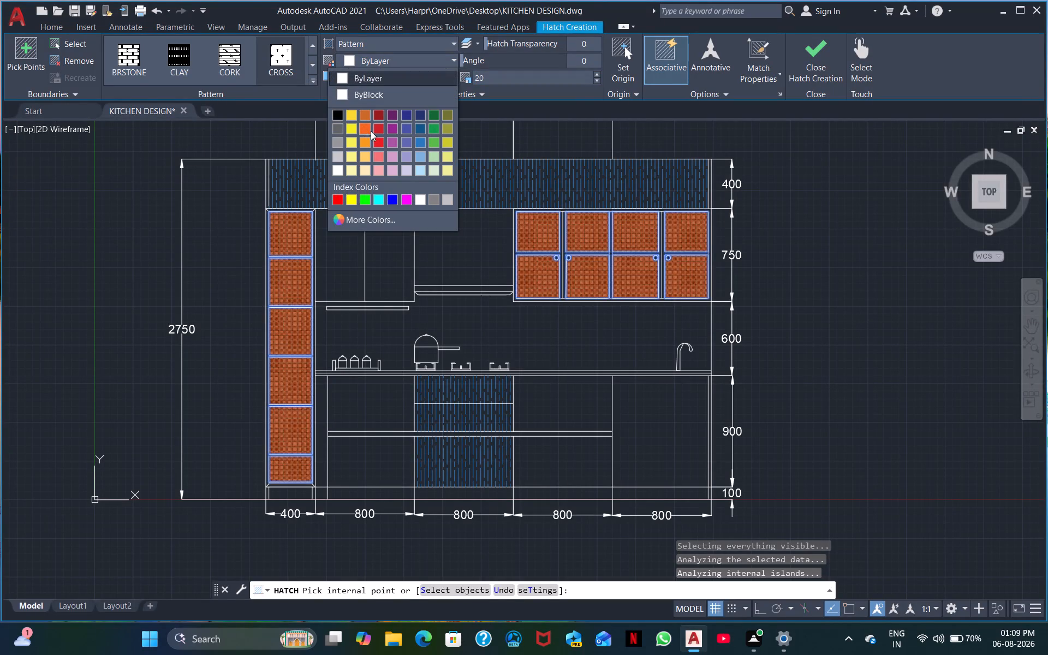
click(393, 126)
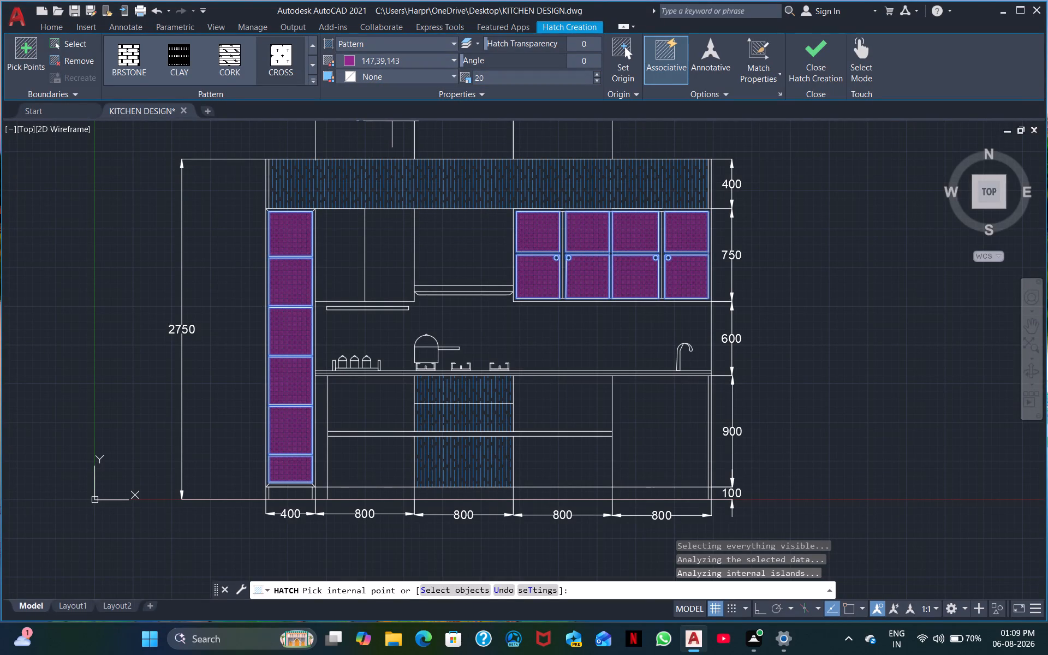
Set the scale of the purple CROSS hatch to 100.
click(497, 80)
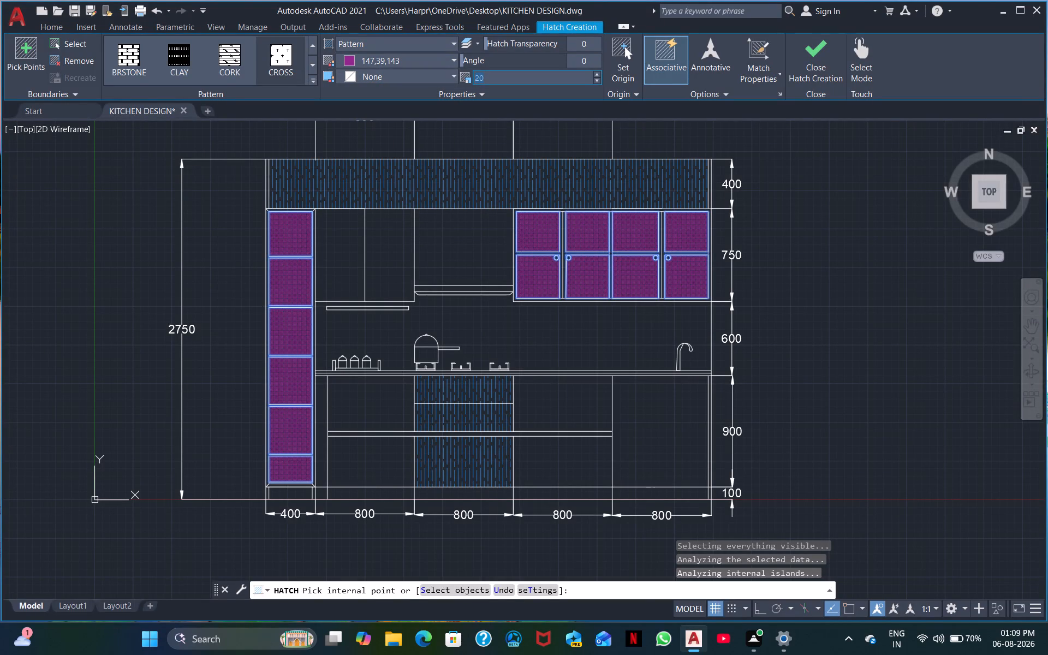
key(BackSpace)
key(BackSpace)
key(BackSpace)
key(BackSpace)
key(5)
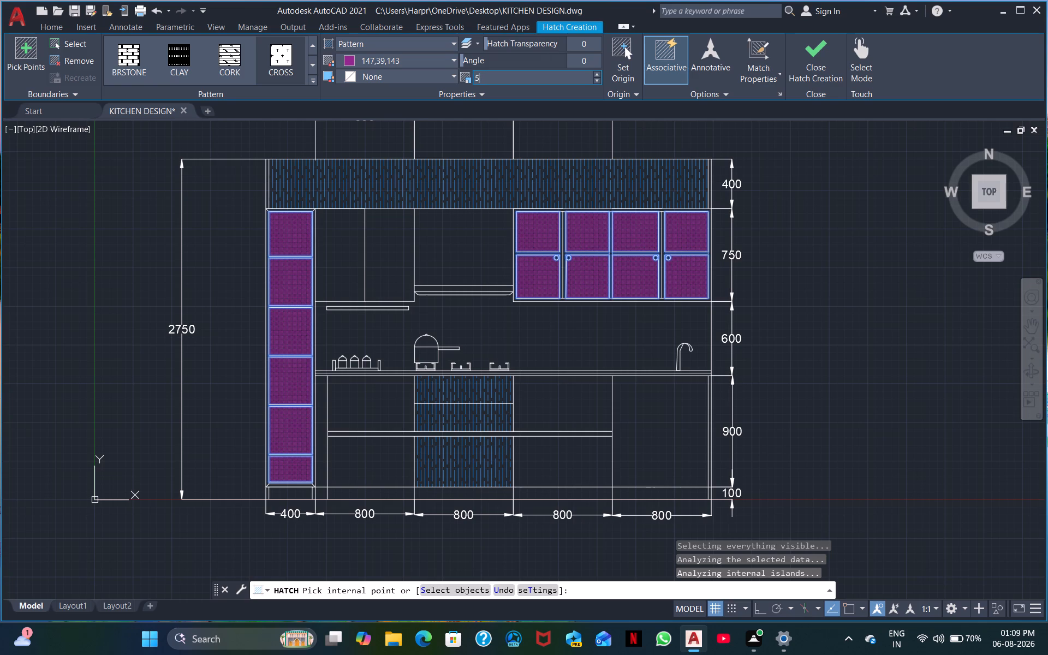
key(BackSpace)
text(100)
key(Return)
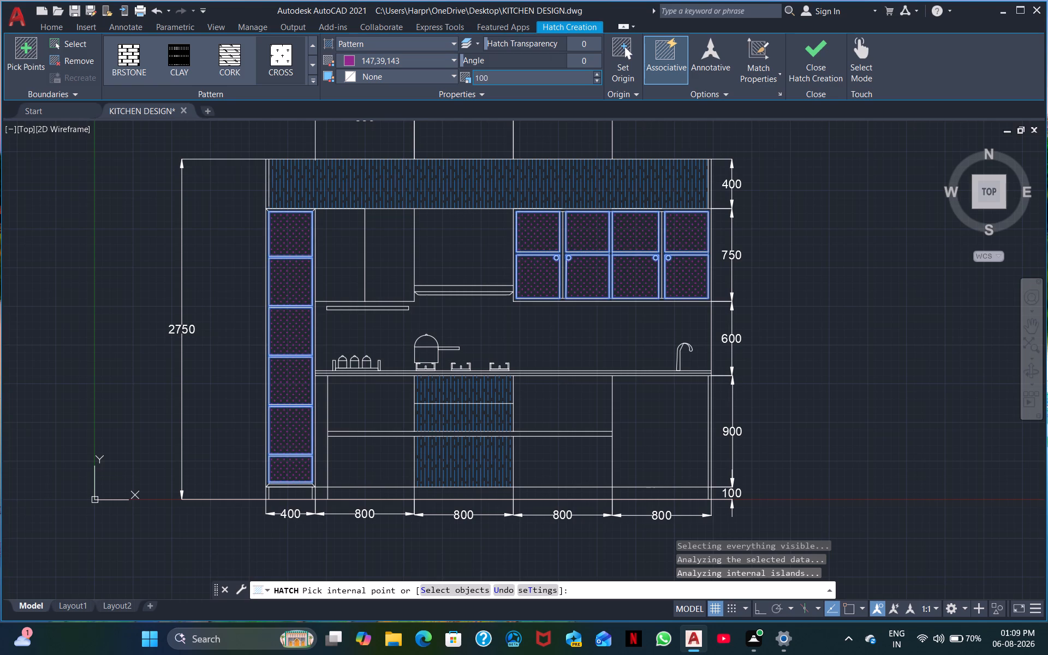
click(901, 237)
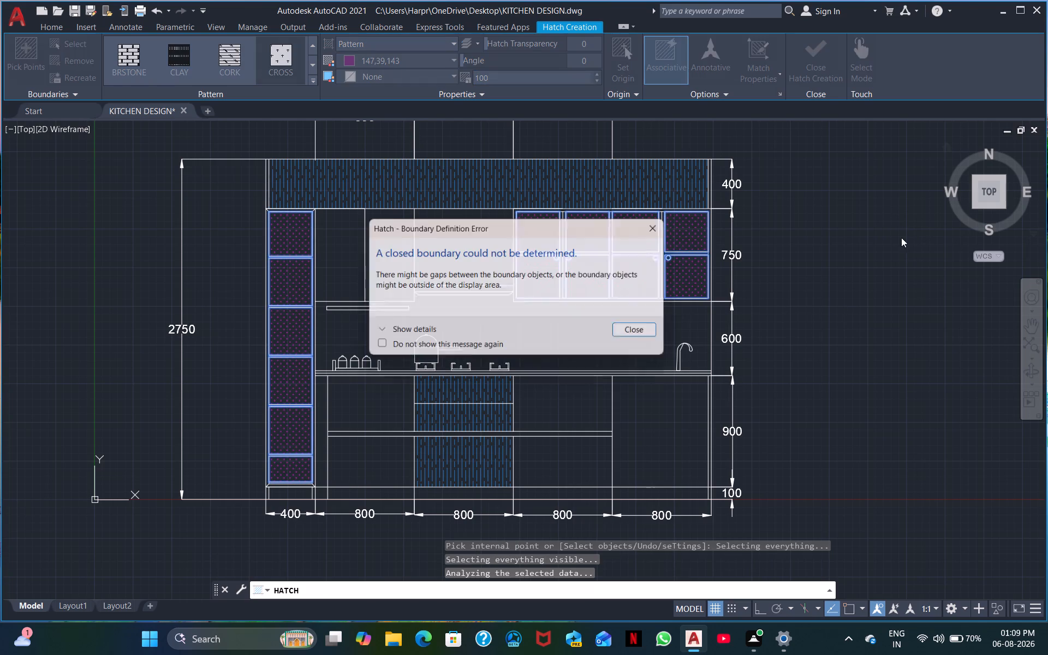
Finish the purple CROSS hatch on the tall shelf unit and wall-cabinet doors.
click(664, 224)
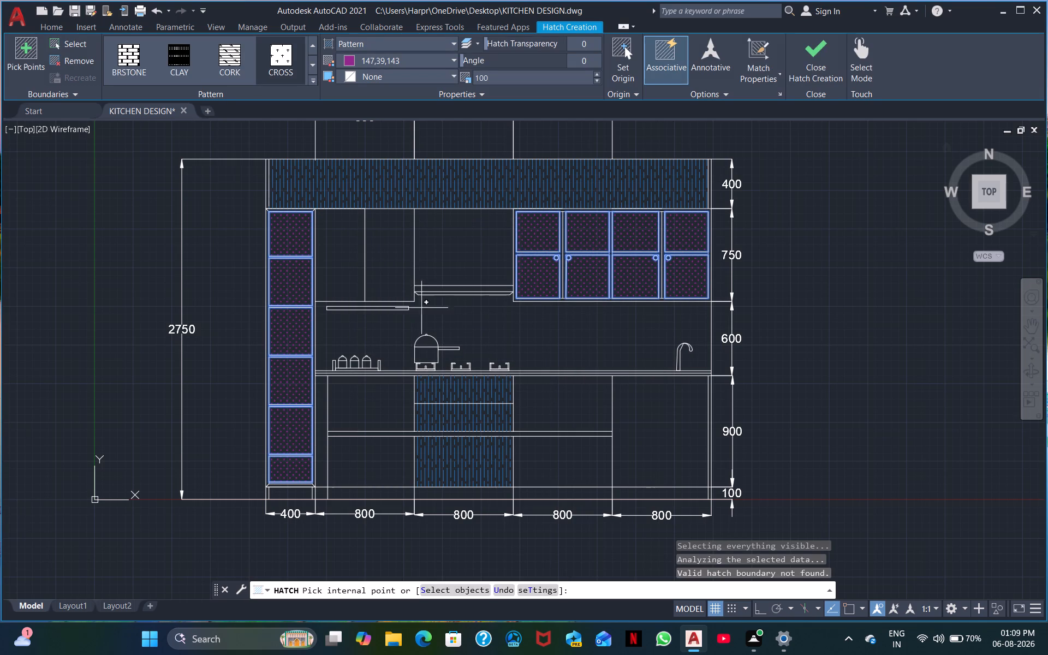
key(Escape)
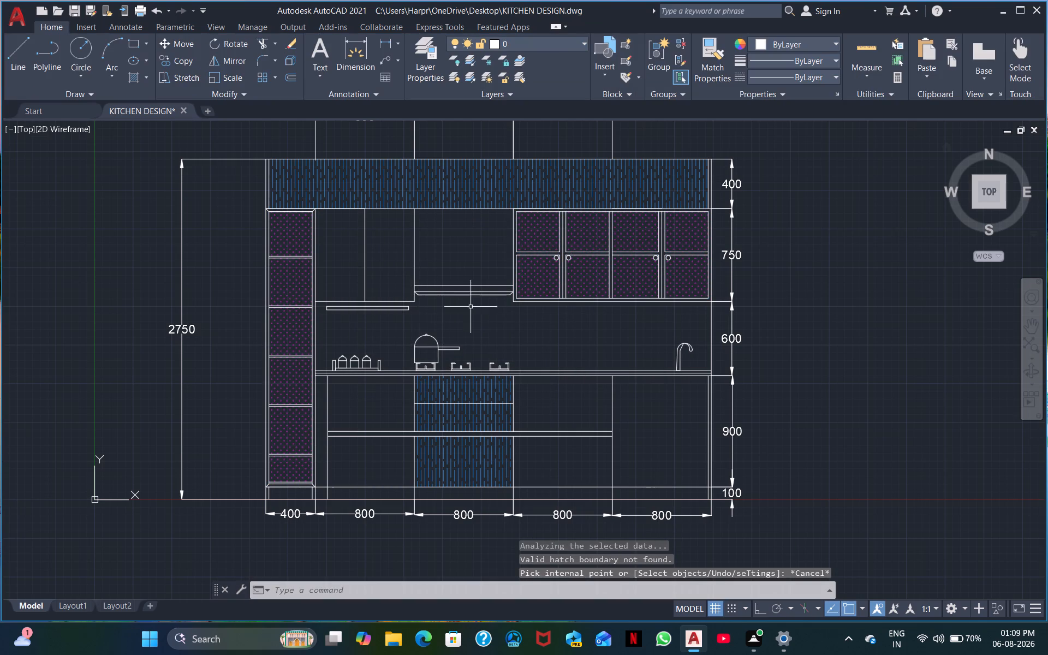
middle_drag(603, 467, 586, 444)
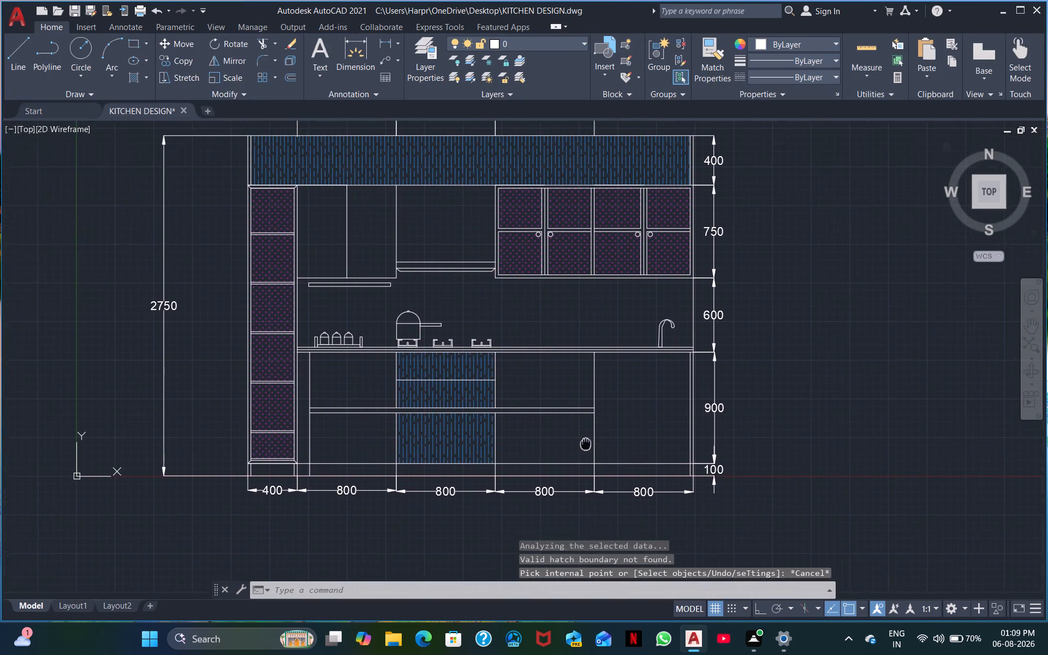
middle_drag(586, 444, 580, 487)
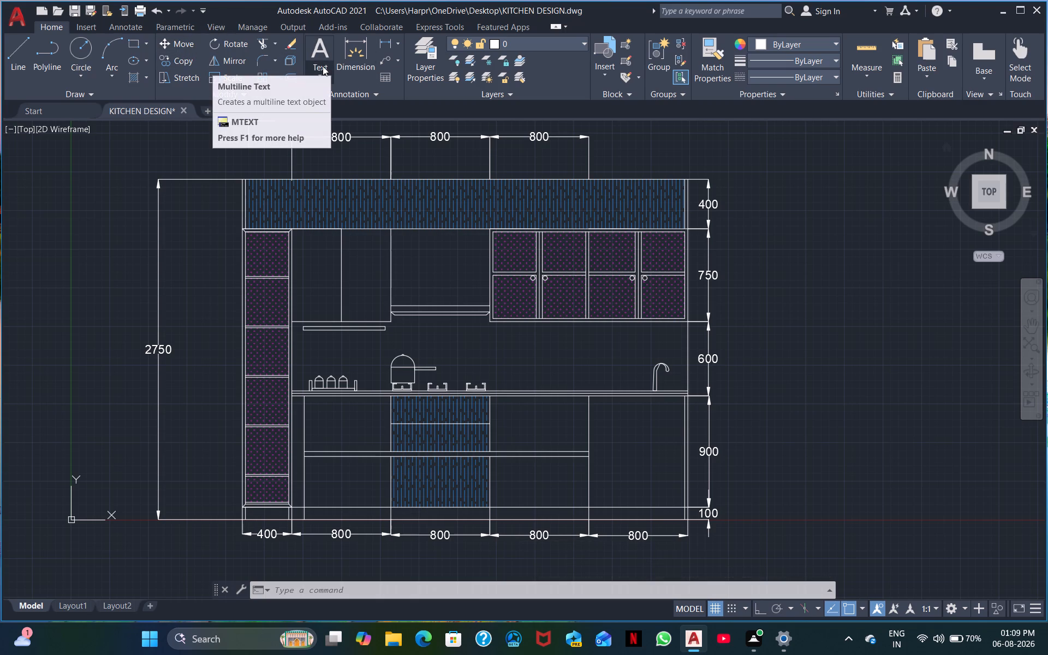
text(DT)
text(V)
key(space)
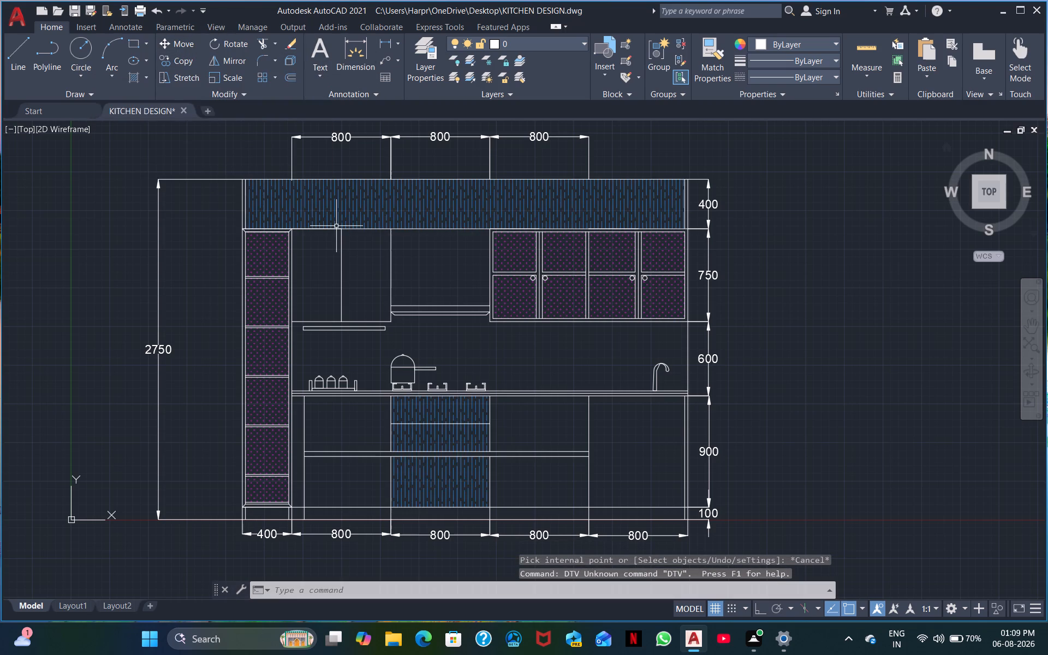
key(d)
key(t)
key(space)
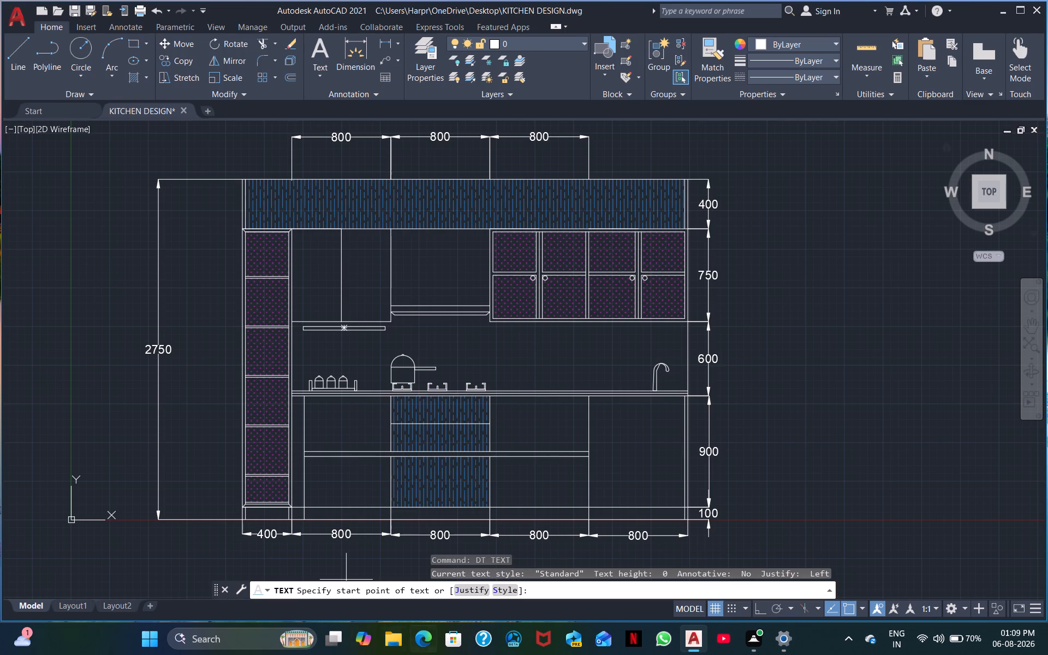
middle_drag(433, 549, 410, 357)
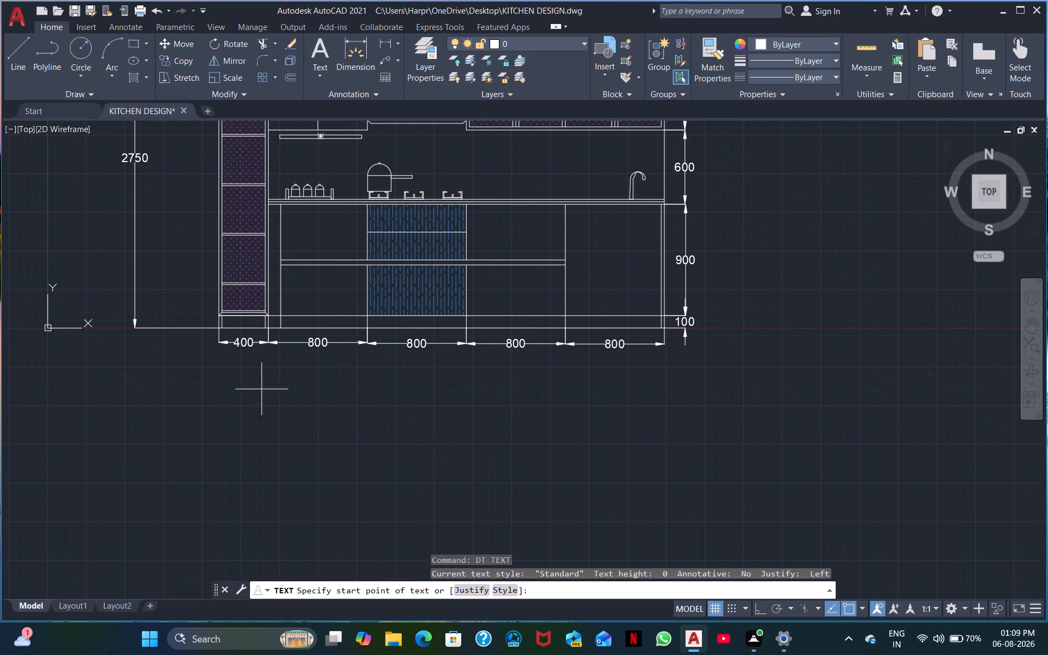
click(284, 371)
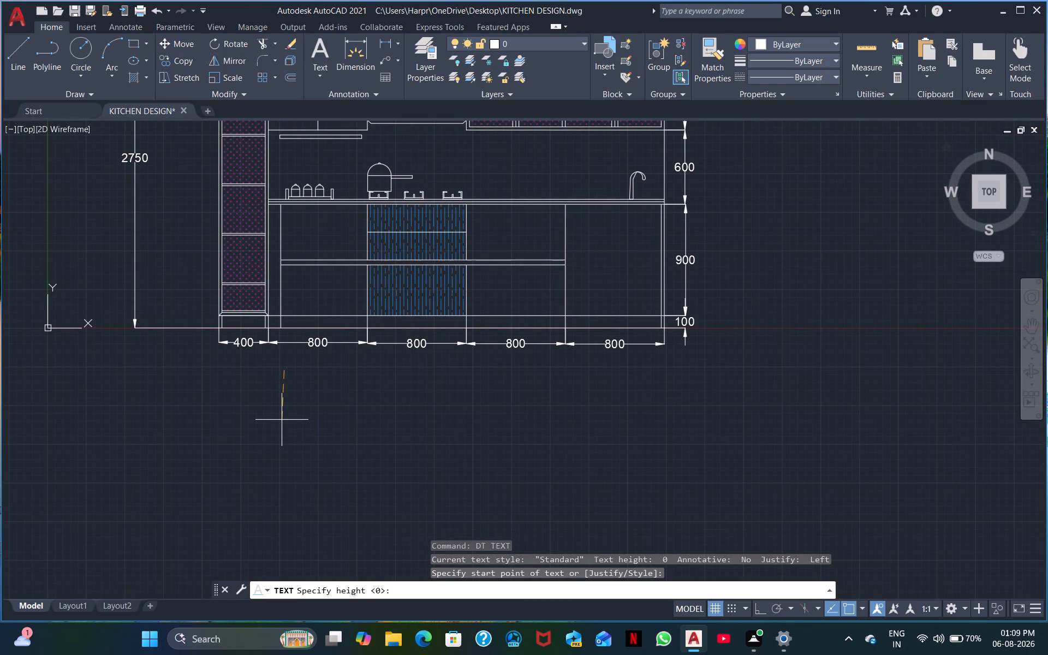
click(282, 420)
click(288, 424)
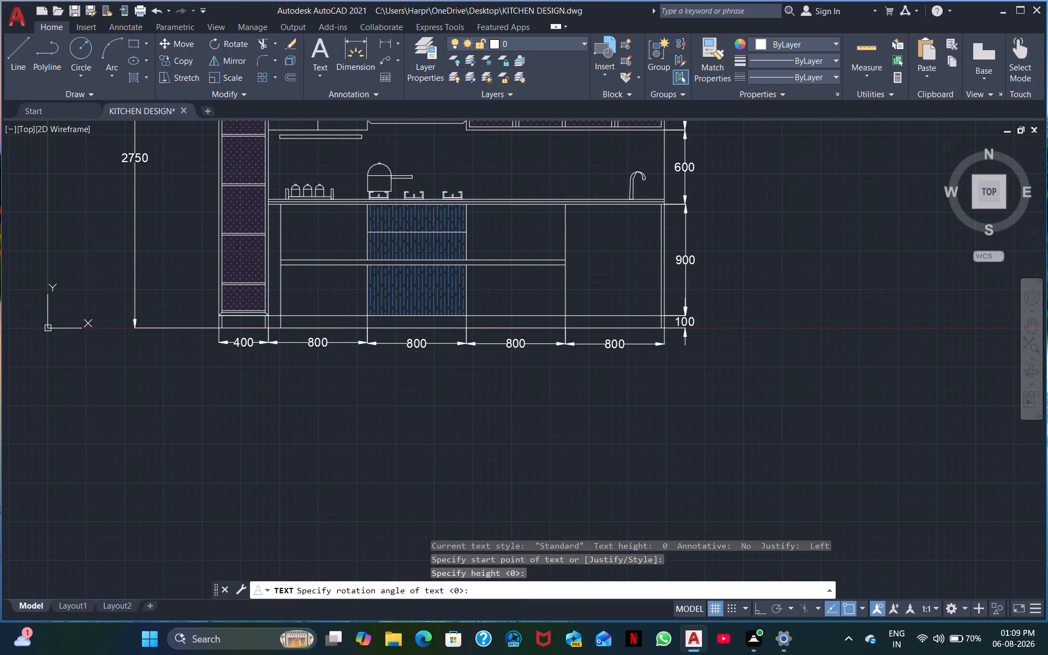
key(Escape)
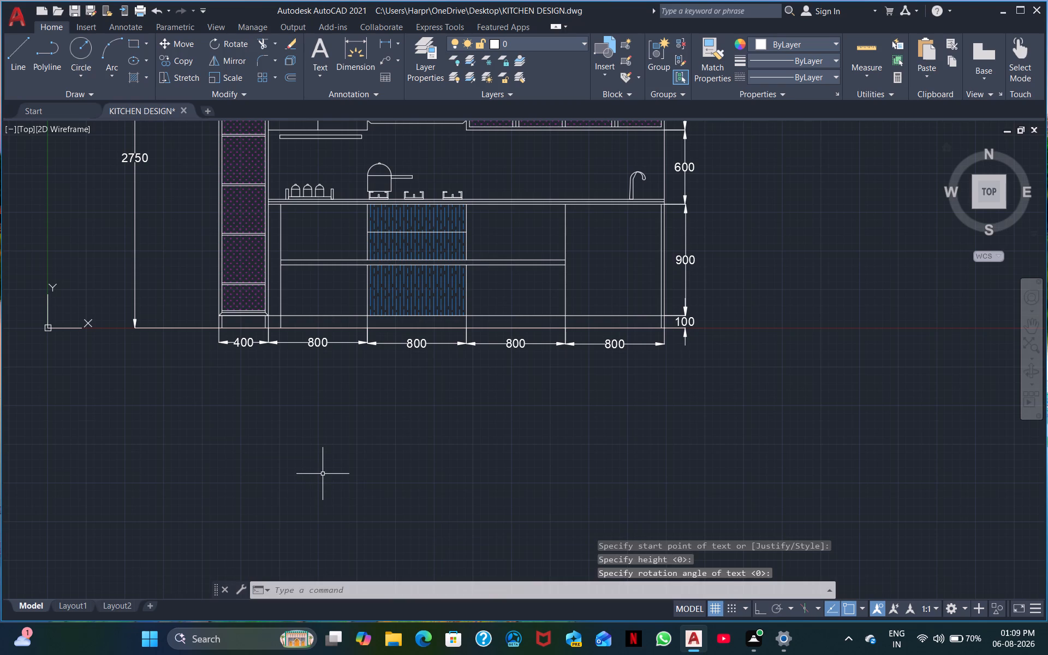
Add the single-line text "MODULAR KITCHEN" below the elevation's bottom dimensions, with height 50 and rotation 0.
key(d)
key(t)
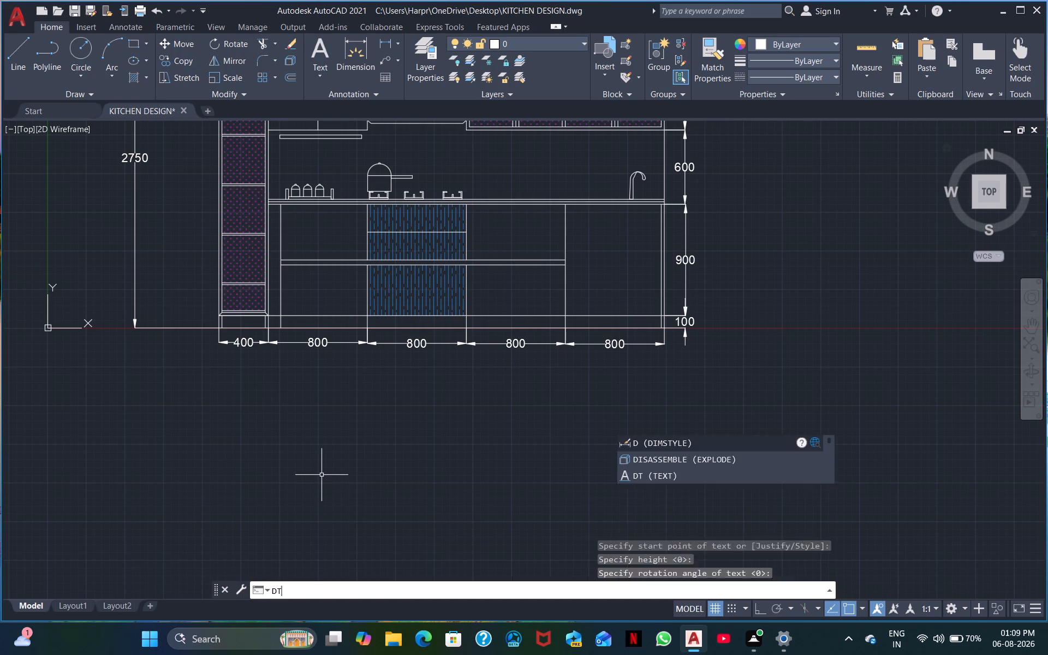
key(space)
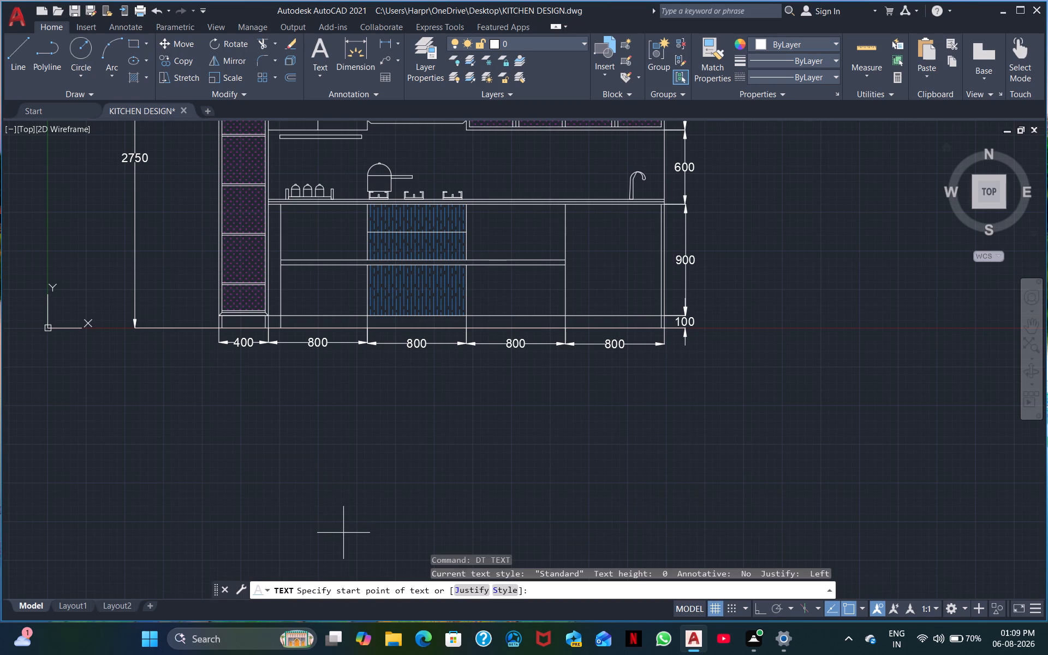
click(296, 379)
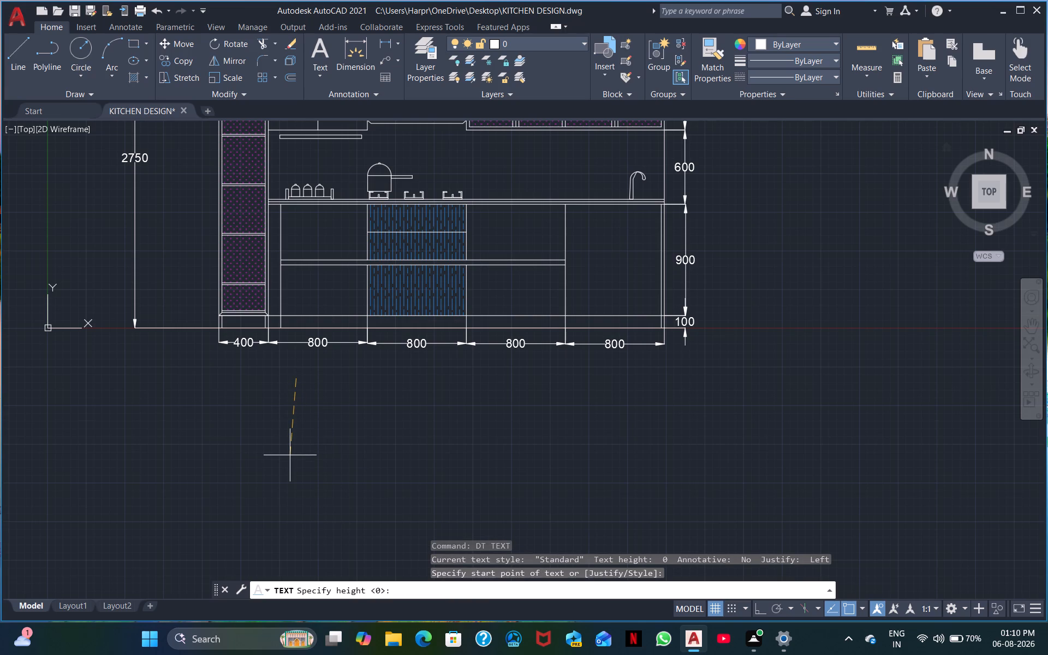
text(50)
key(Return)
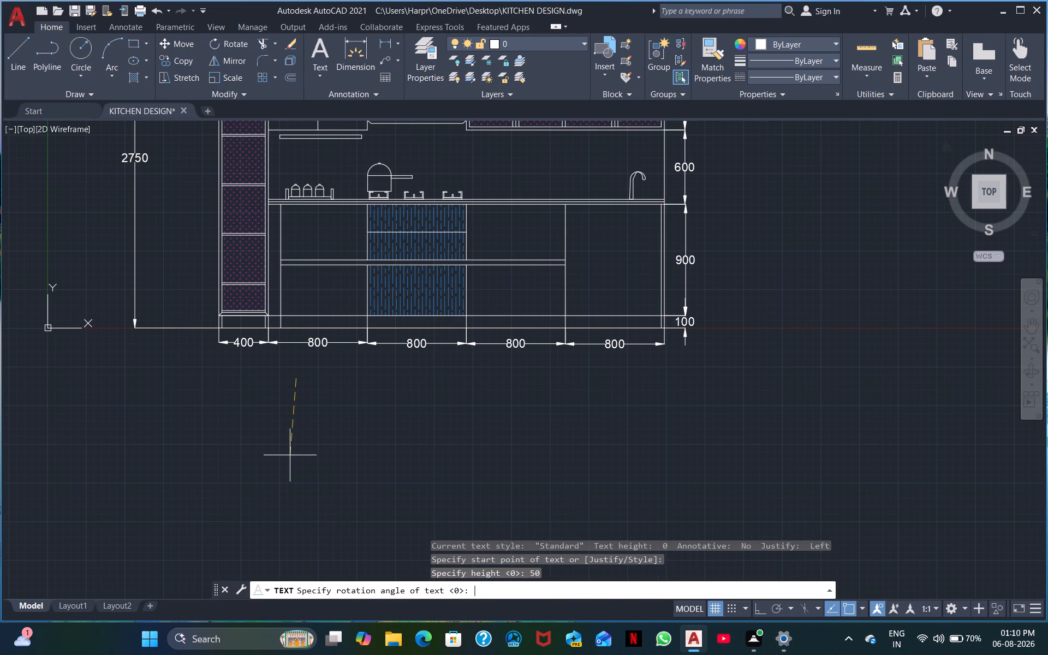
key(0)
key(Return)
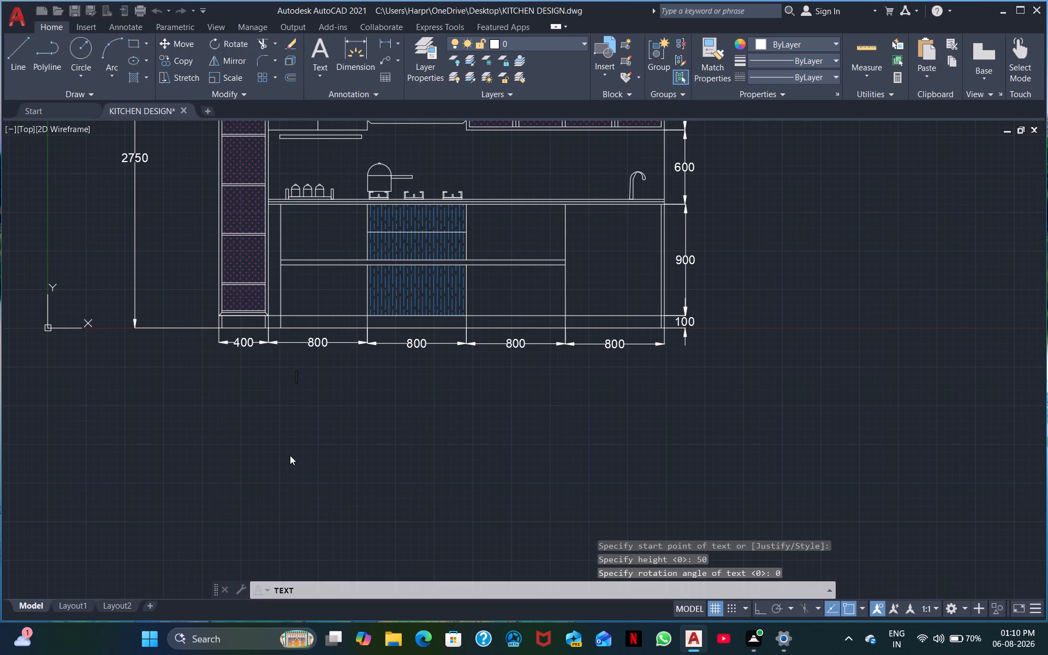
text(MODU)
text(LA)
text(R)
key(space)
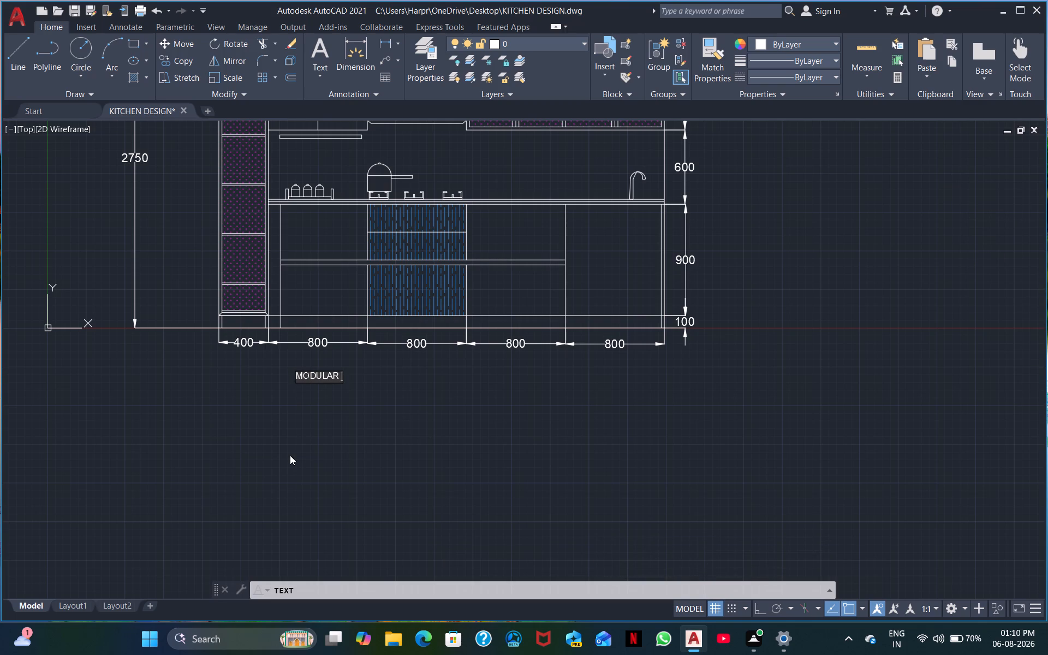
text(KIT)
text(CHR)
key(BackSpace)
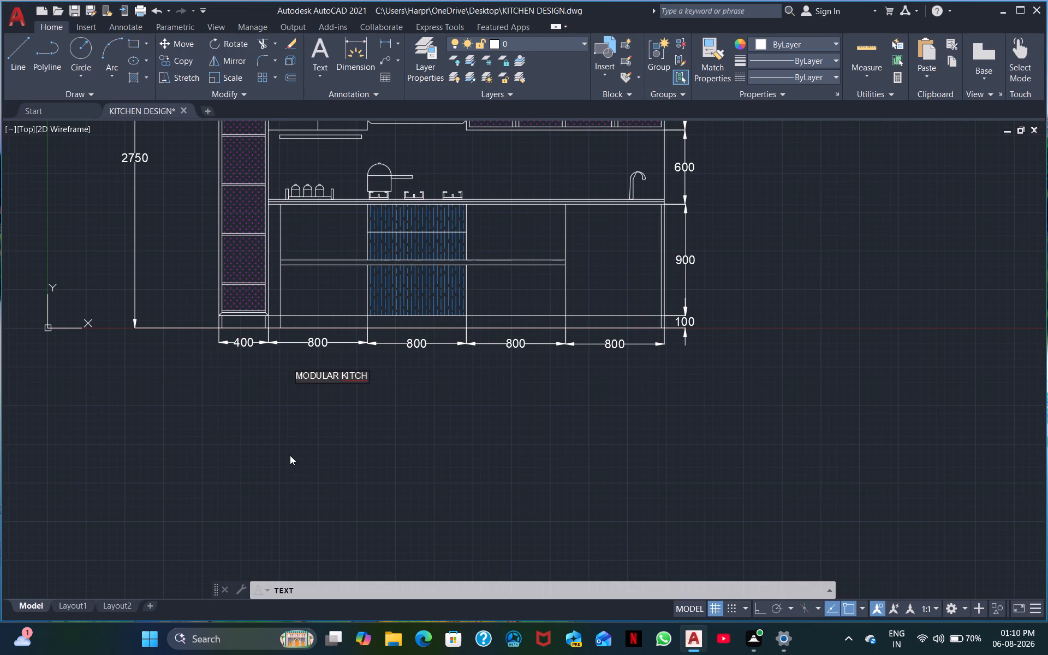
text(EN)
click(358, 443)
key(Escape)
Move the MODULAR KITCHEN title slightly right and down, further below the bottom dimensions.
click(397, 430)
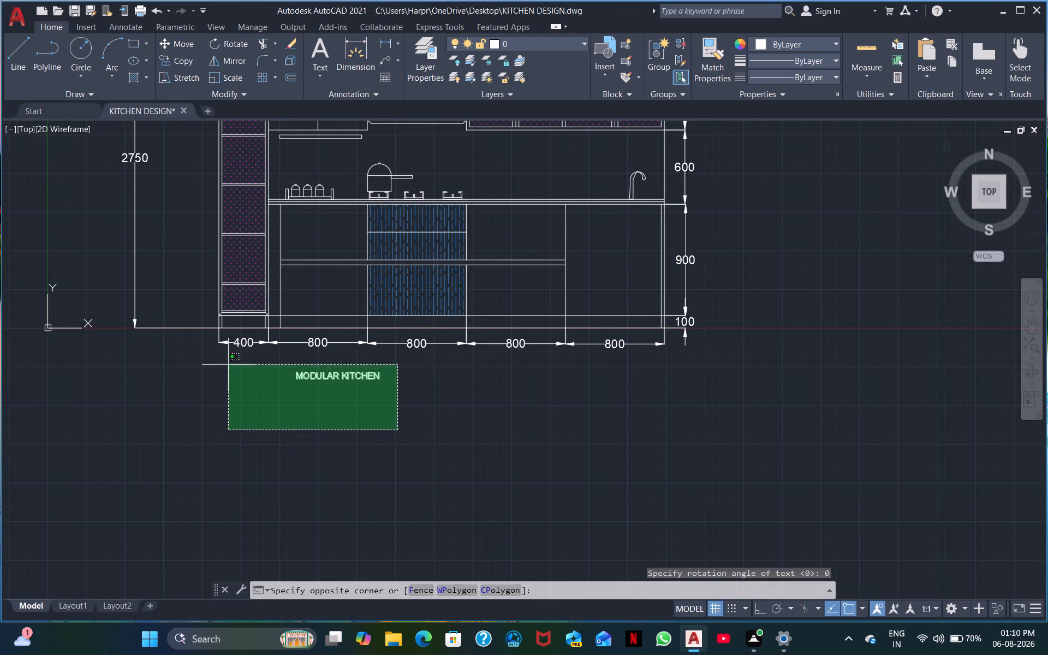
click(228, 365)
right_click(260, 380)
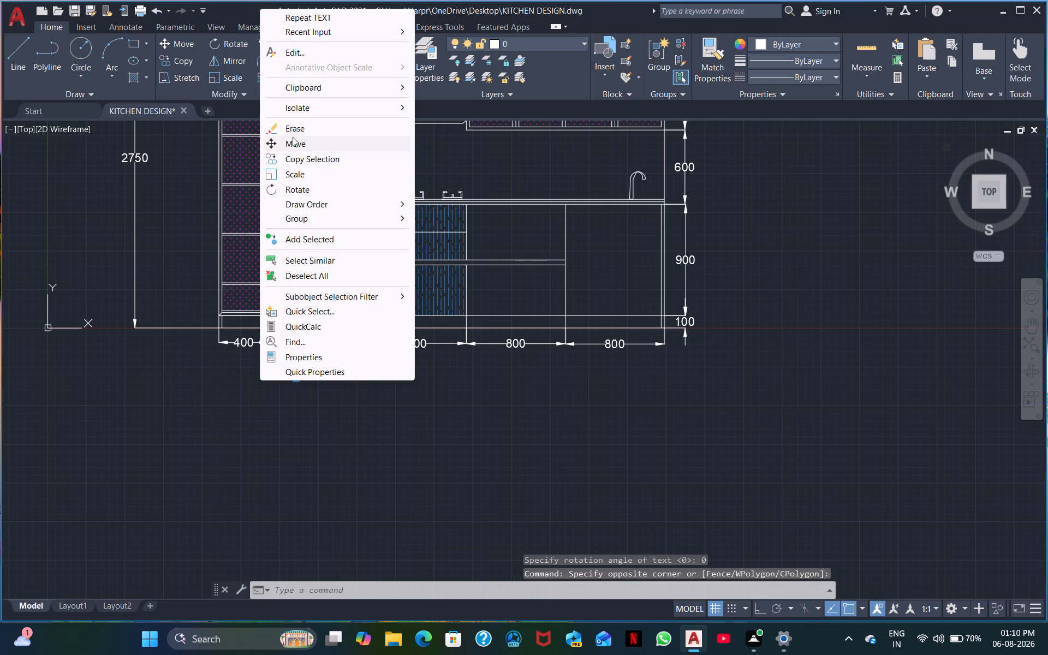
click(290, 143)
click(323, 377)
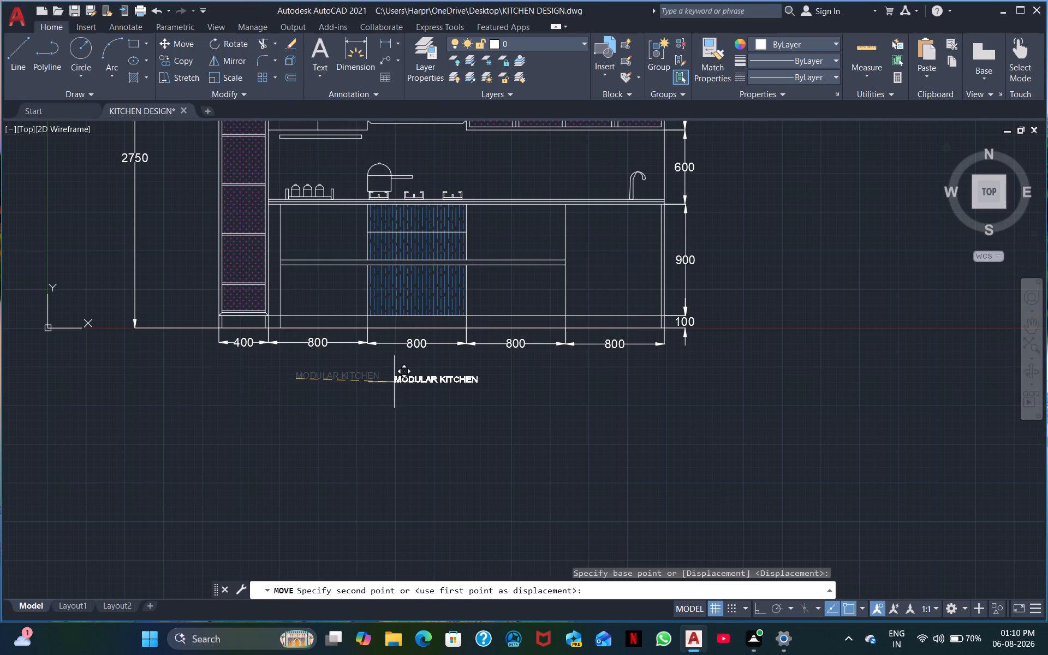
click(312, 393)
Scale the MODULAR KITCHEN title up from its lower-left insertion point to nearly three times its size.
click(382, 415)
click(234, 368)
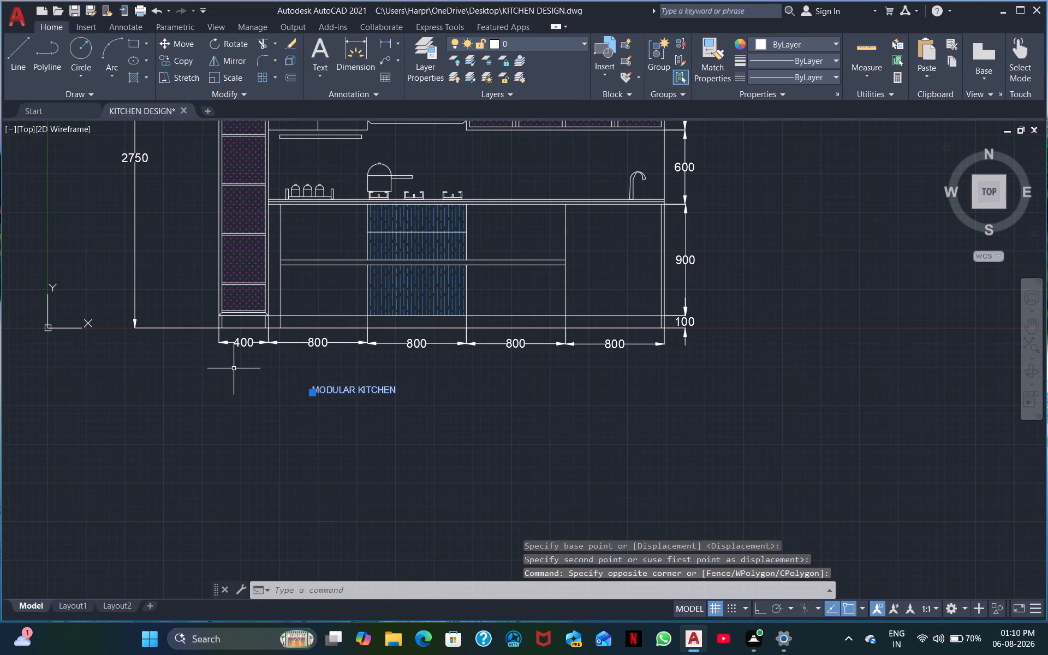
right_click(238, 377)
click(287, 180)
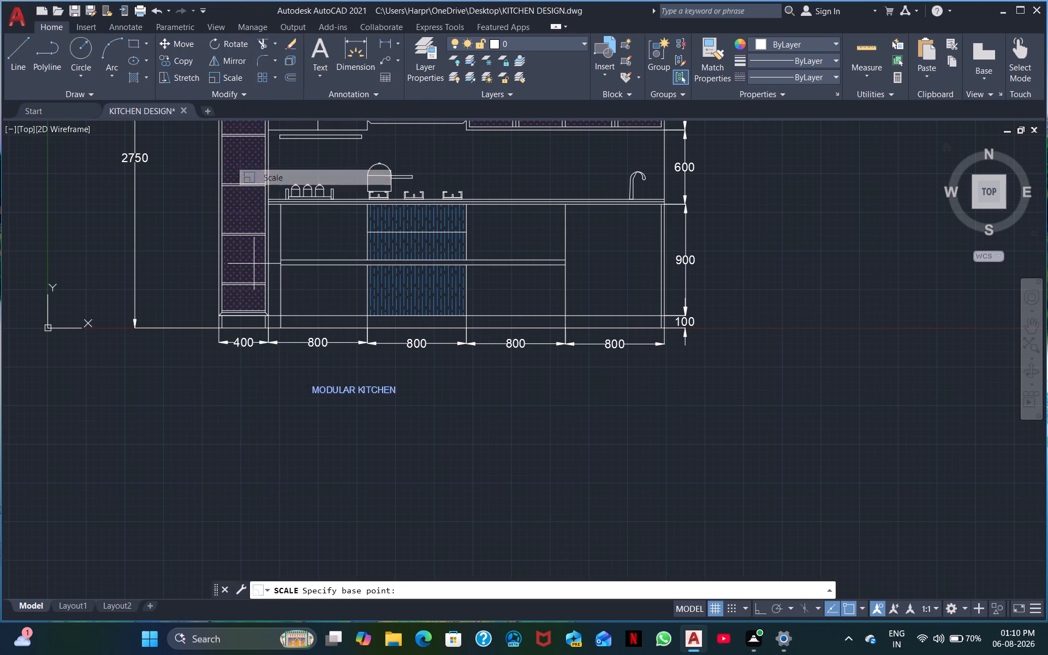
click(312, 394)
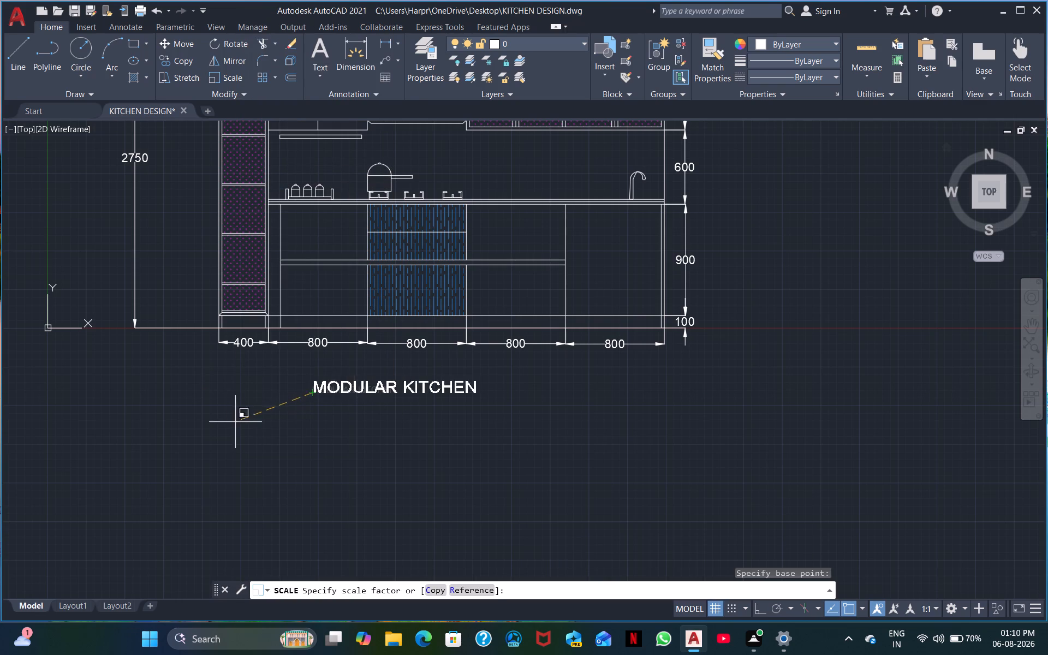
click(207, 448)
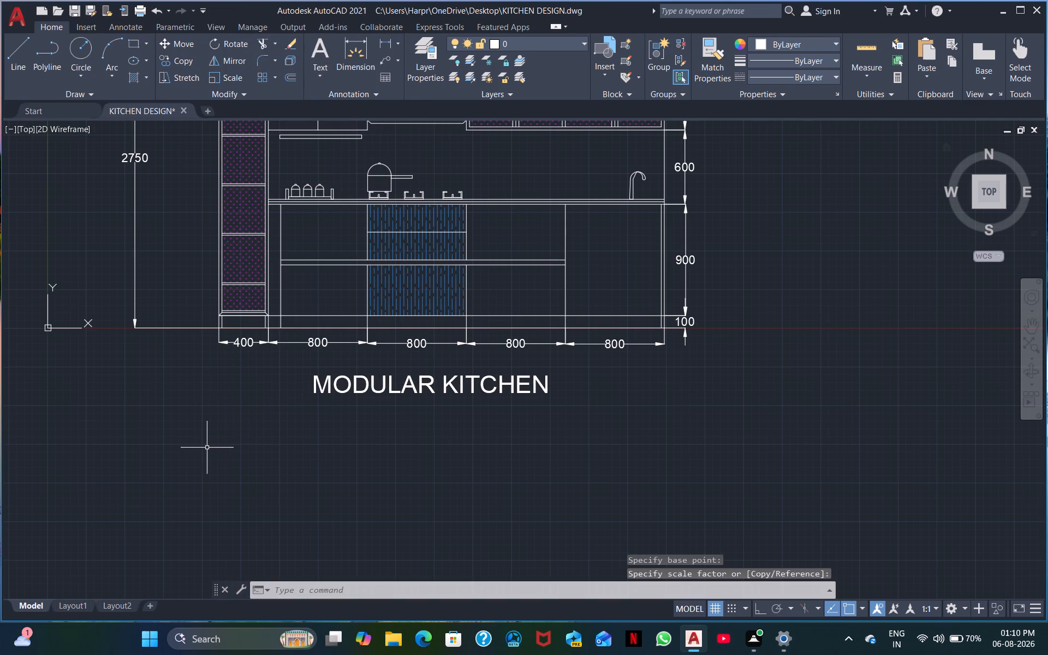
Move the enlarged MODULAR KITCHEN title about 260 horizontally to the right beneath the elevation.
click(585, 438)
click(275, 364)
right_click(271, 372)
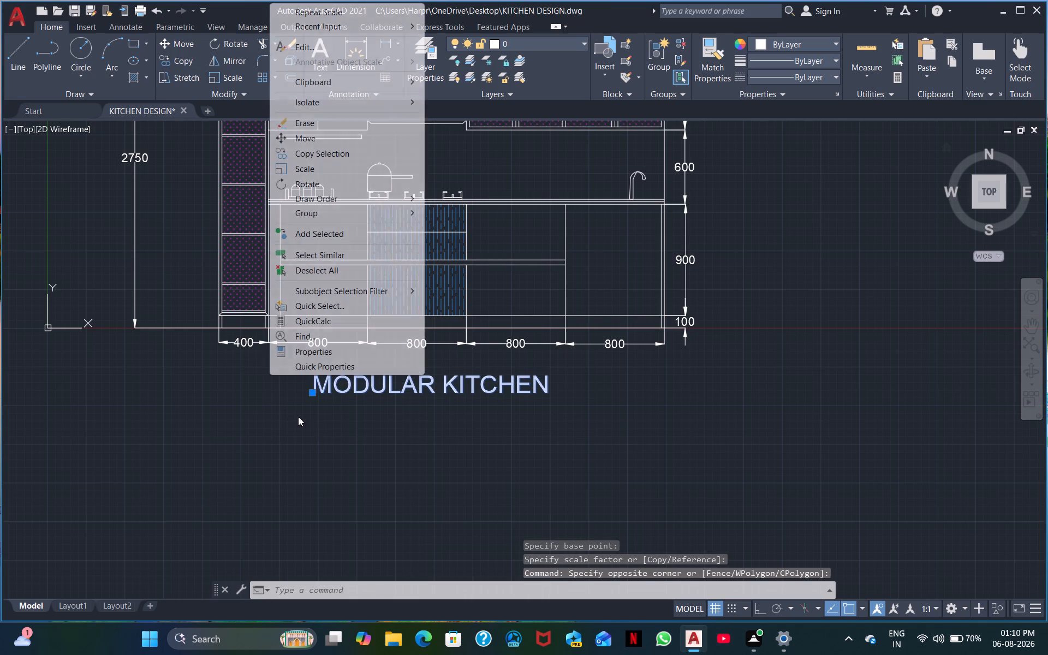
click(309, 140)
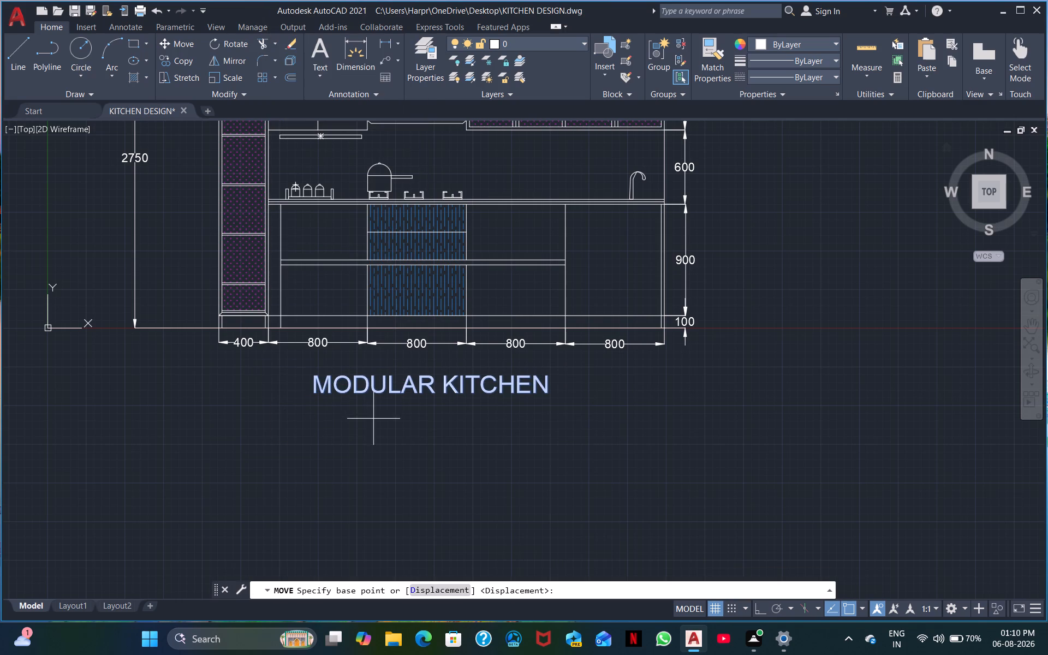
click(314, 395)
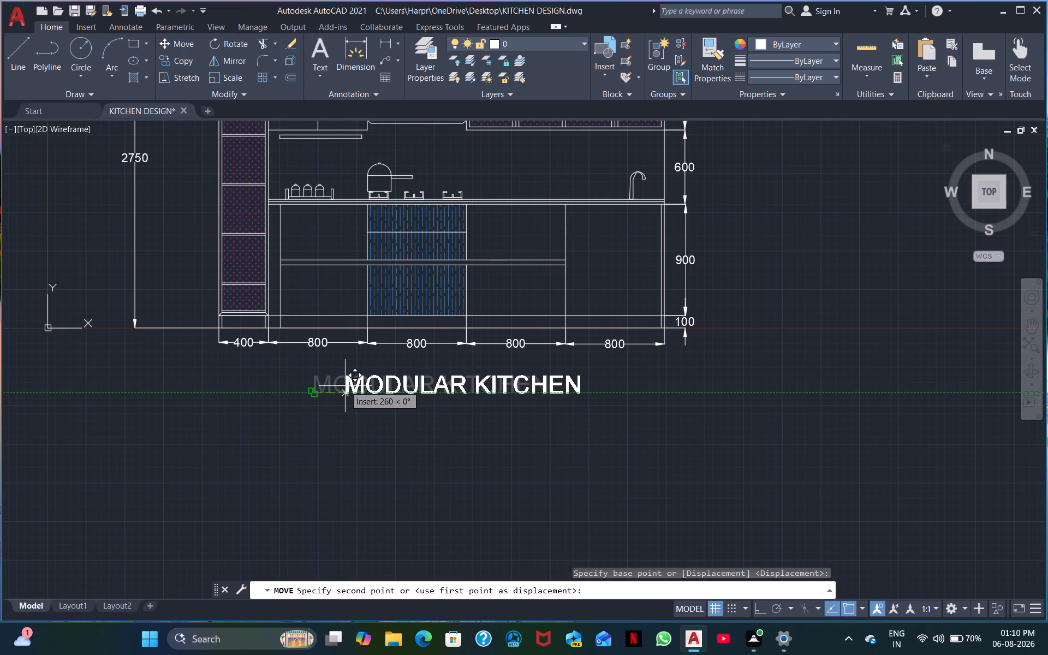
click(346, 385)
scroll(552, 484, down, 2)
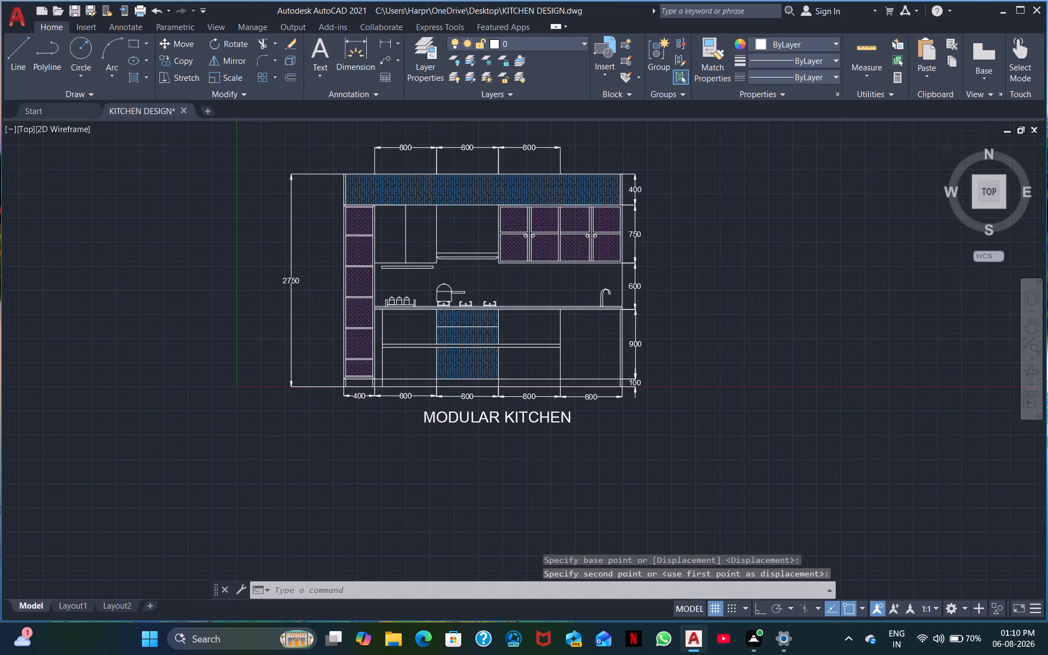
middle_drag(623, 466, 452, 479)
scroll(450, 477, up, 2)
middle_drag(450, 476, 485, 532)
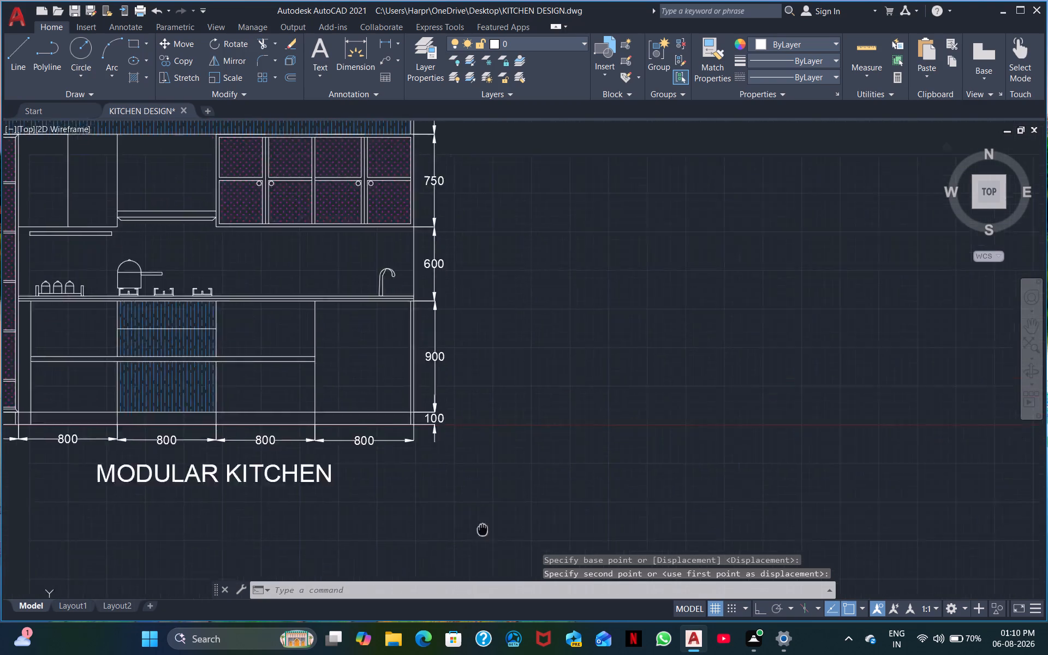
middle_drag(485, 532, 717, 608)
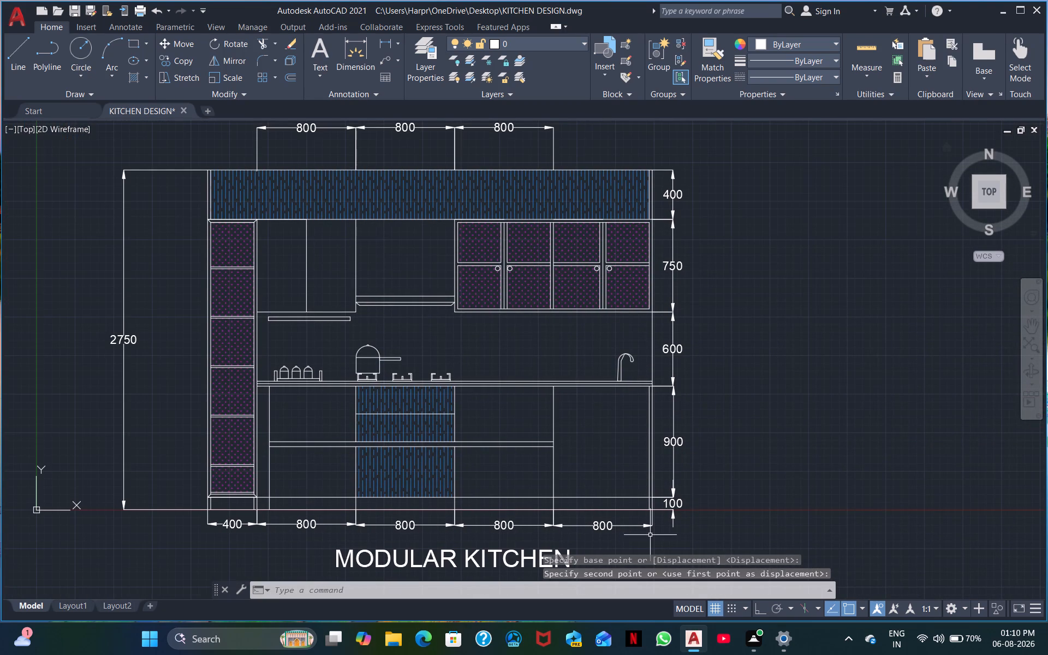
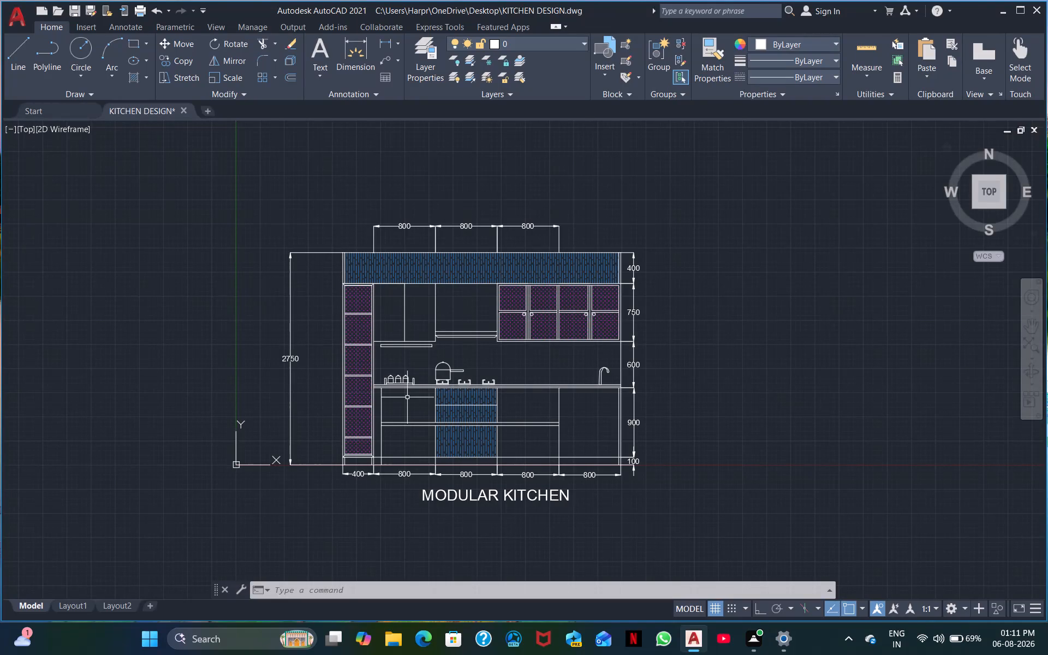
Change the title text beneath the elevation to "MODULAR KITCHEN ELEVATION" and finish text editing.
click(574, 496)
click(562, 497)
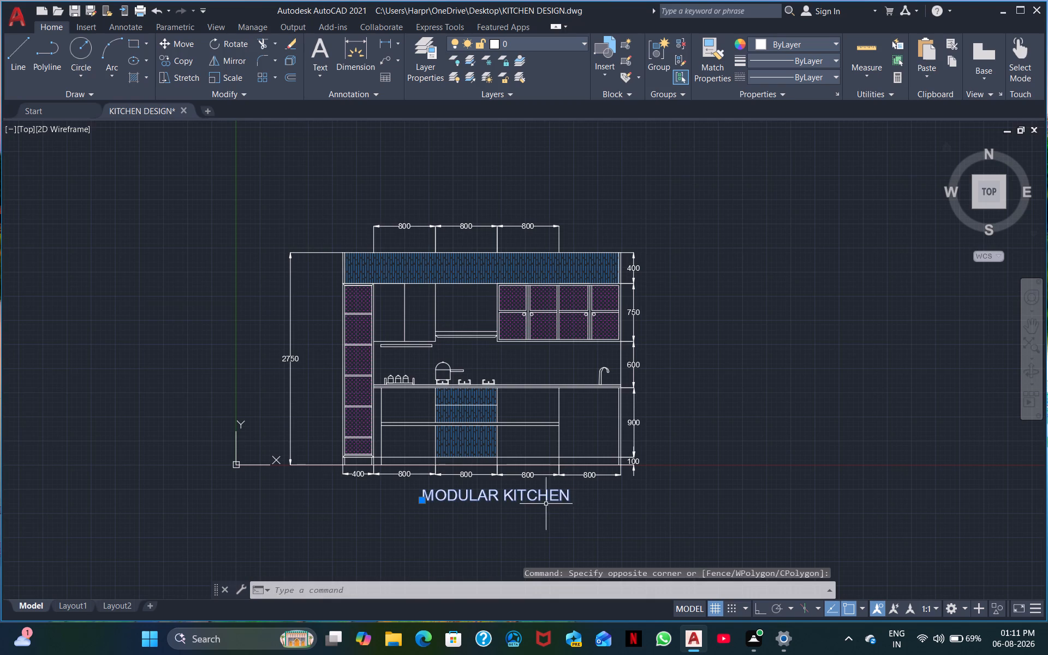
double_click(542, 497)
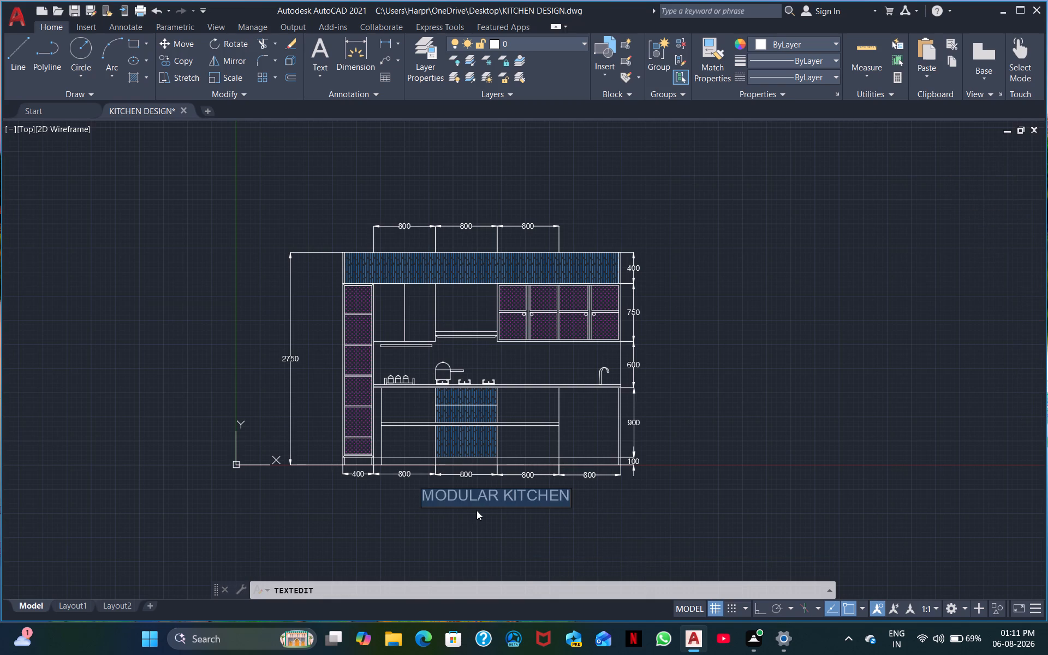
key(m)
text(ODULAR)
key(space)
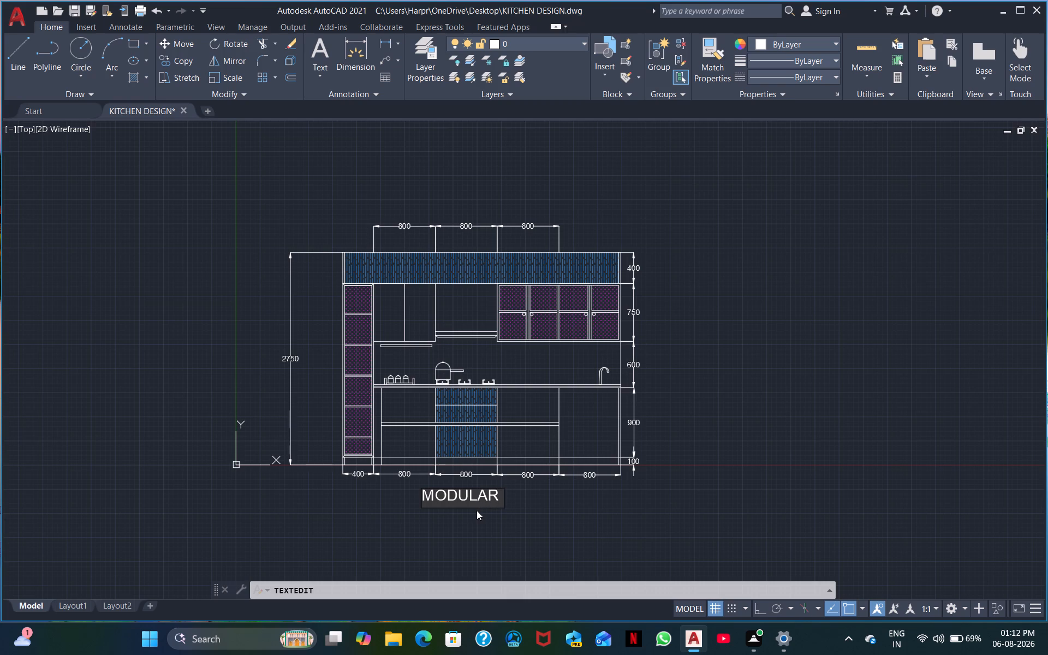
text(KITHCHEN)
key(space)
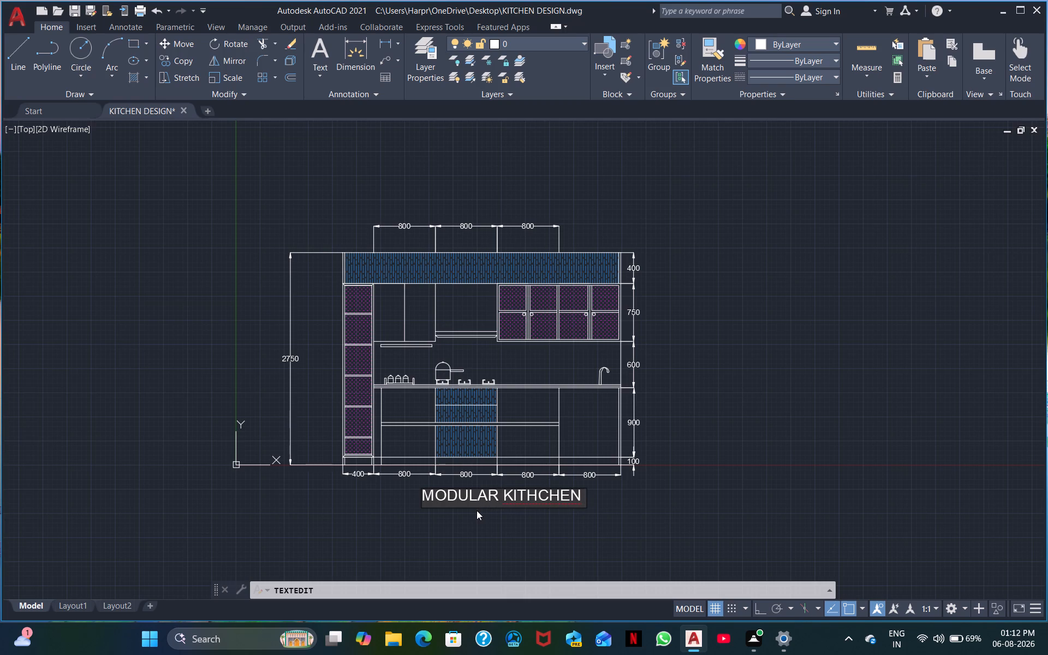
key(BackSpace)
key(BackSpace)
key(BackSpace)
key(BackSpace)
key(BackSpace)
key(BackSpace)
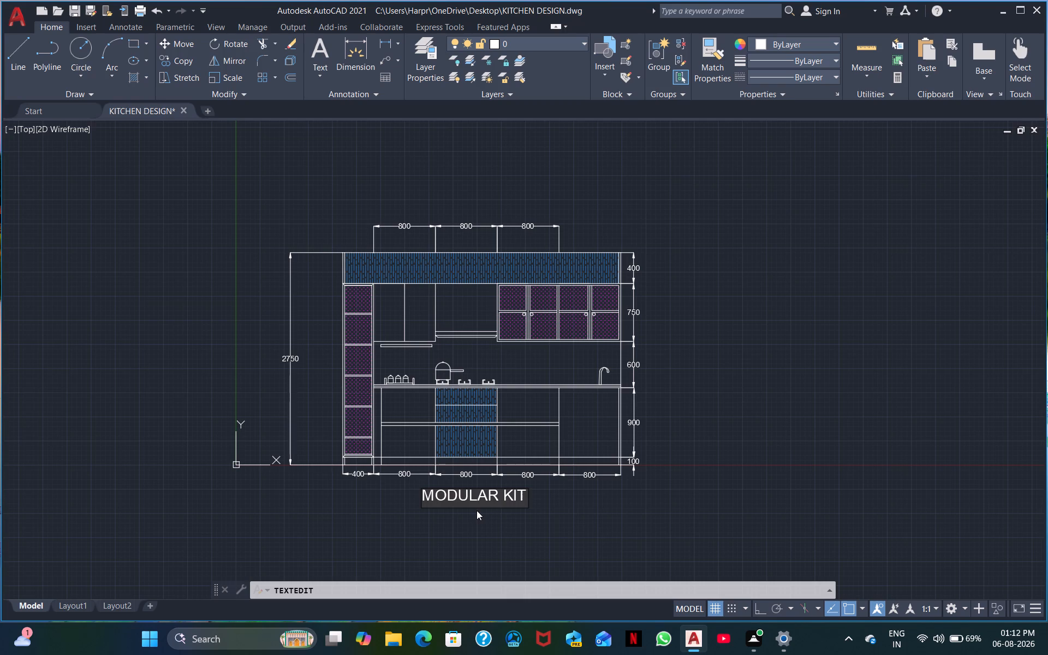
text(CHEN)
key(space)
text(ELEVAT)
text(ION)
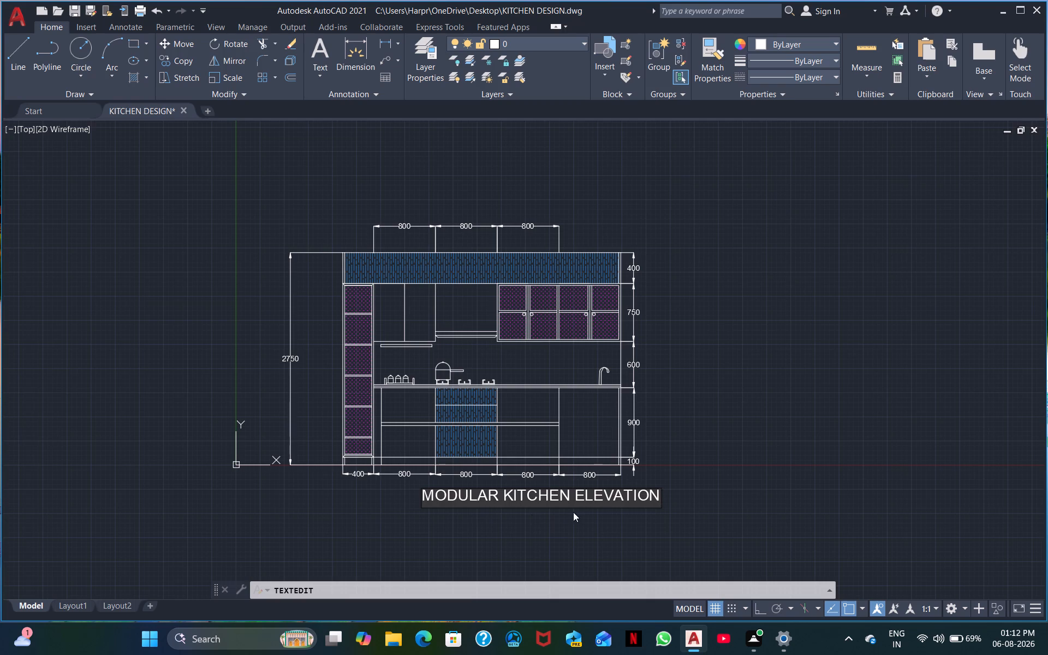
click(731, 516)
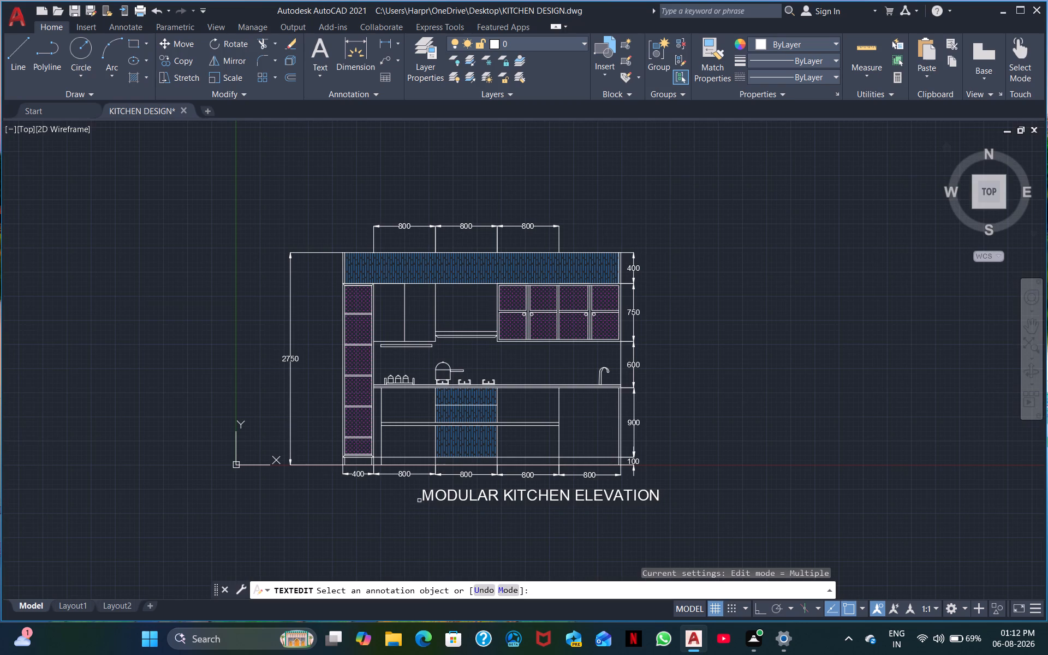
click(425, 499)
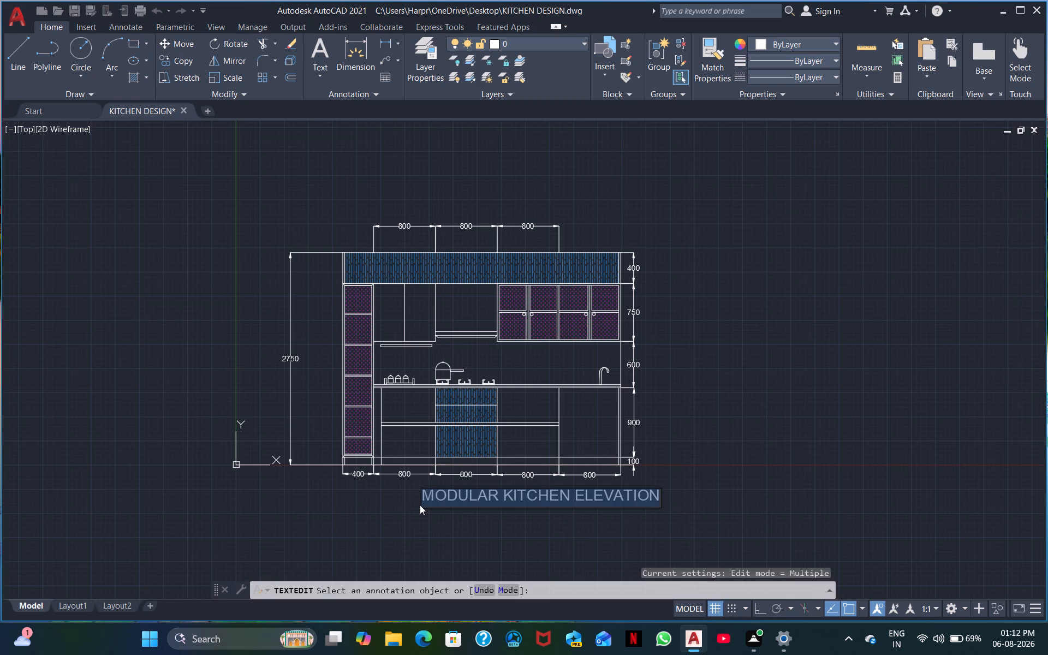
click(521, 527)
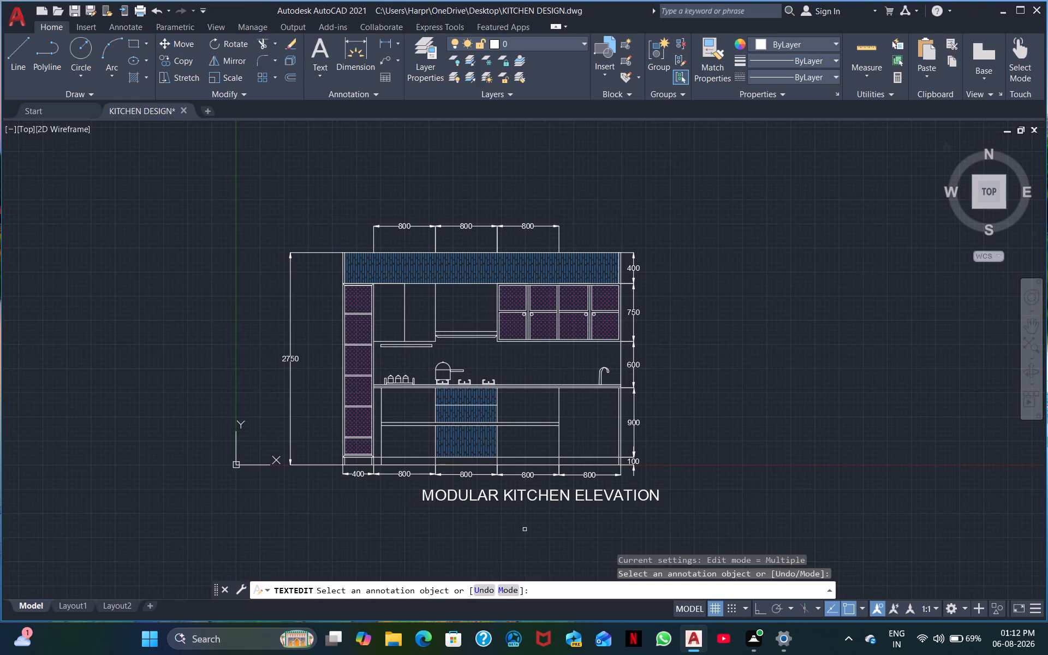
key(Escape)
Move the MODULAR KITCHEN ELEVATION title horizontally to the left so it sits roughly centred beneath the elevation's bottom dimensions.
drag(669, 529, 644, 531)
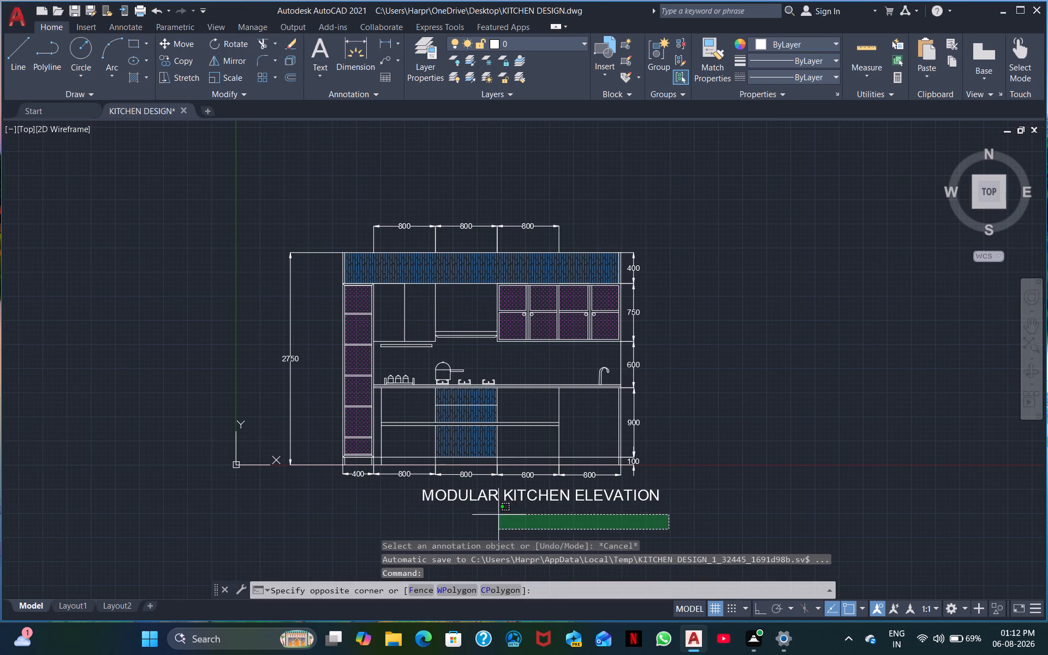
click(426, 492)
right_click(411, 503)
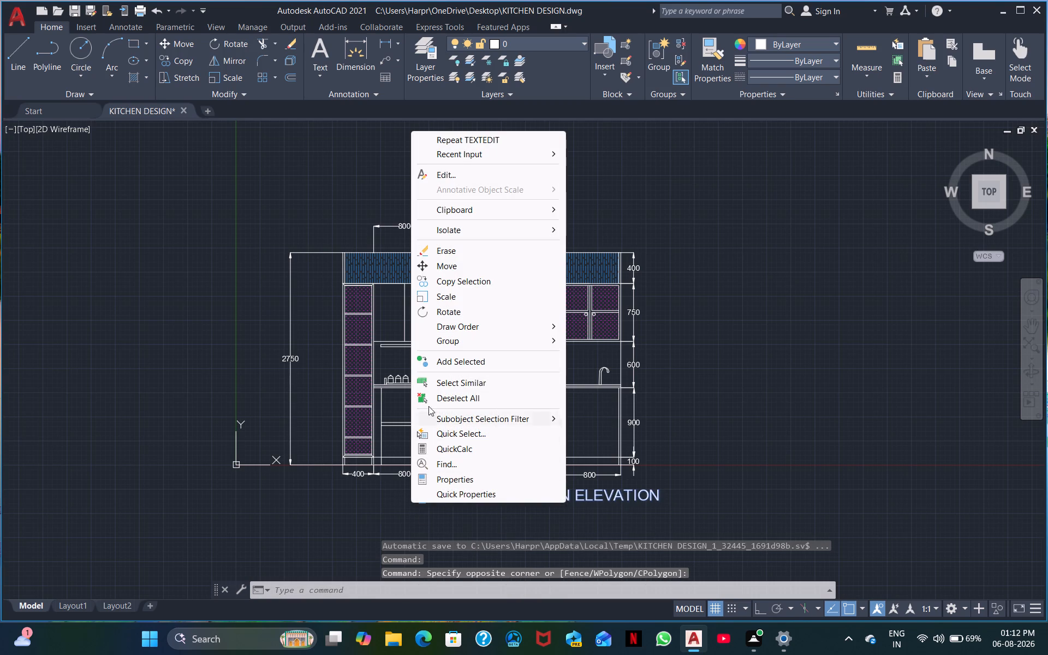
click(454, 265)
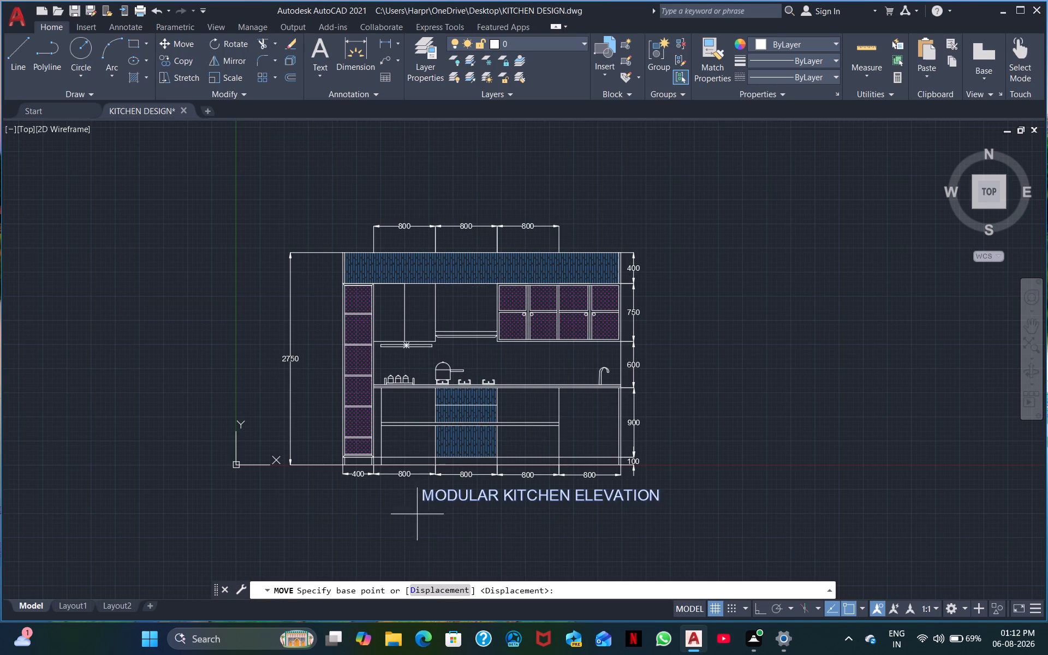
click(420, 498)
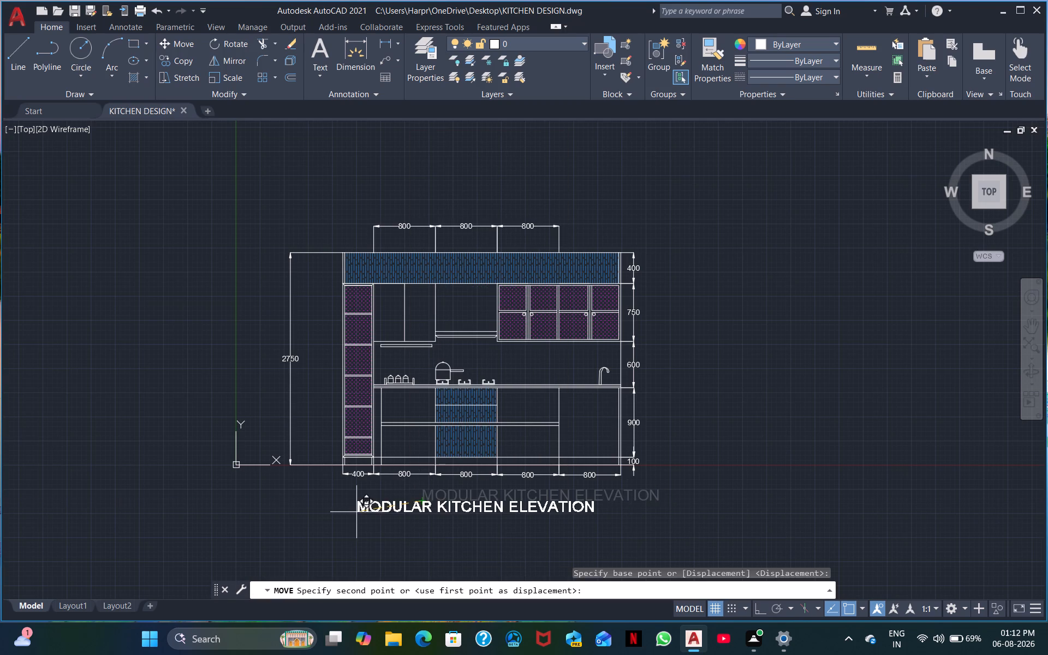
click(359, 504)
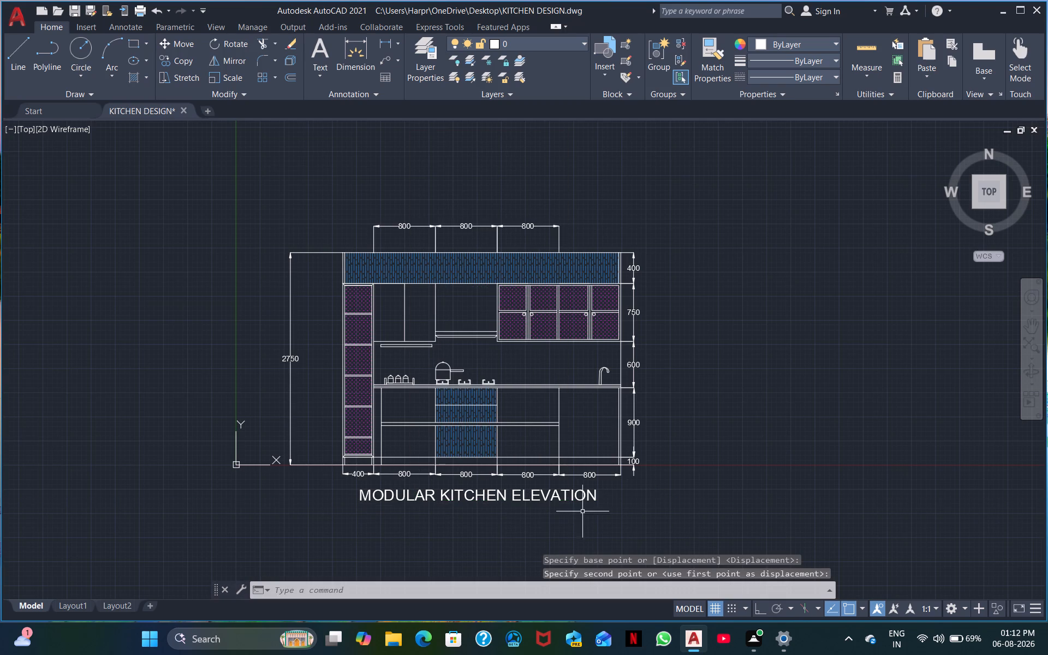
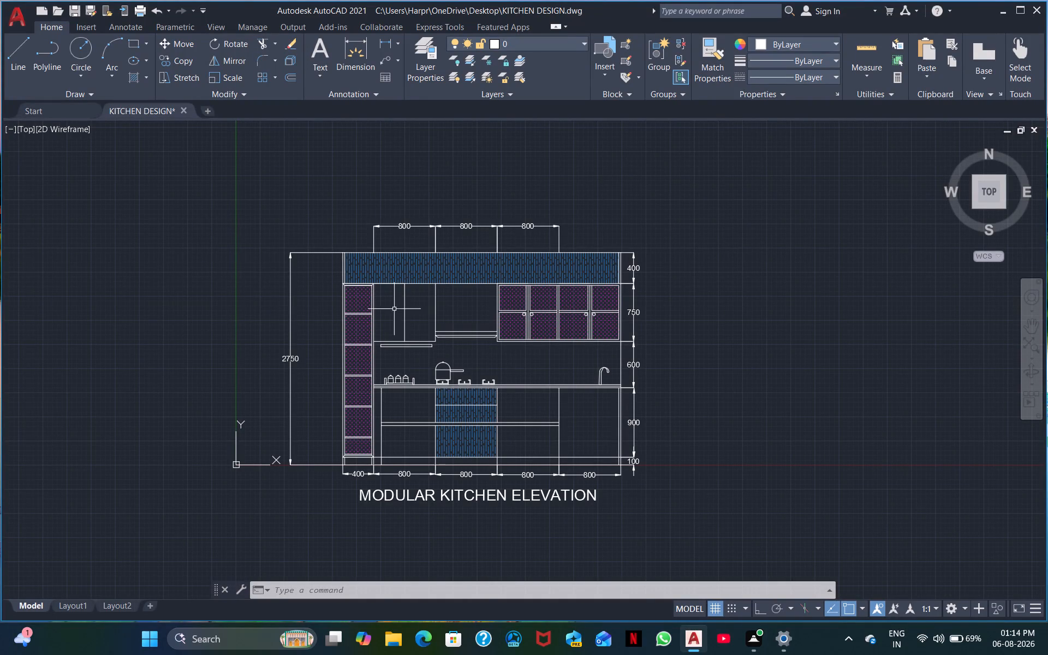
Add single-line text "SONY" with height 20 and rotation 0 in the blank space just above the range hood.
middle_drag(368, 338, 310, 427)
scroll(310, 427, up, 1)
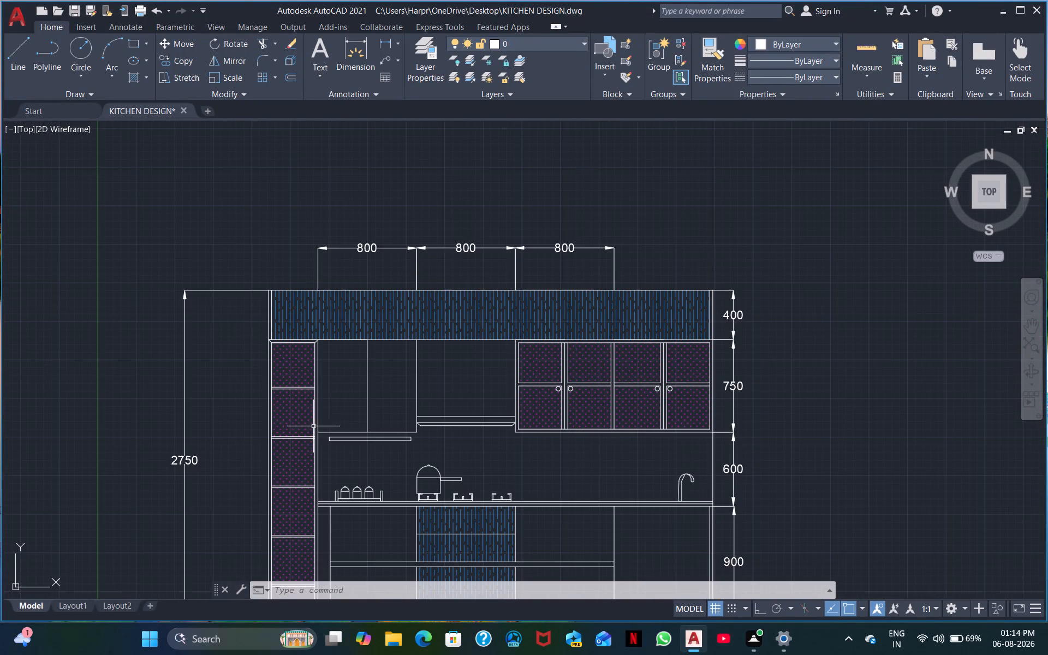
scroll(366, 410, up, 2)
middle_drag(433, 403, 325, 408)
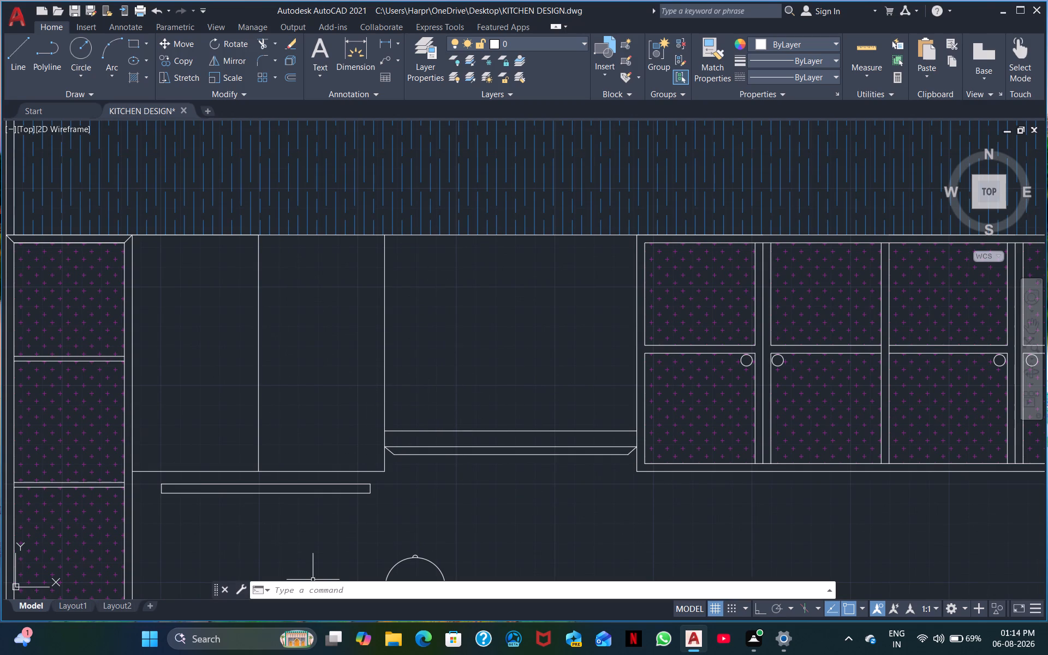
text(DT)
key(space)
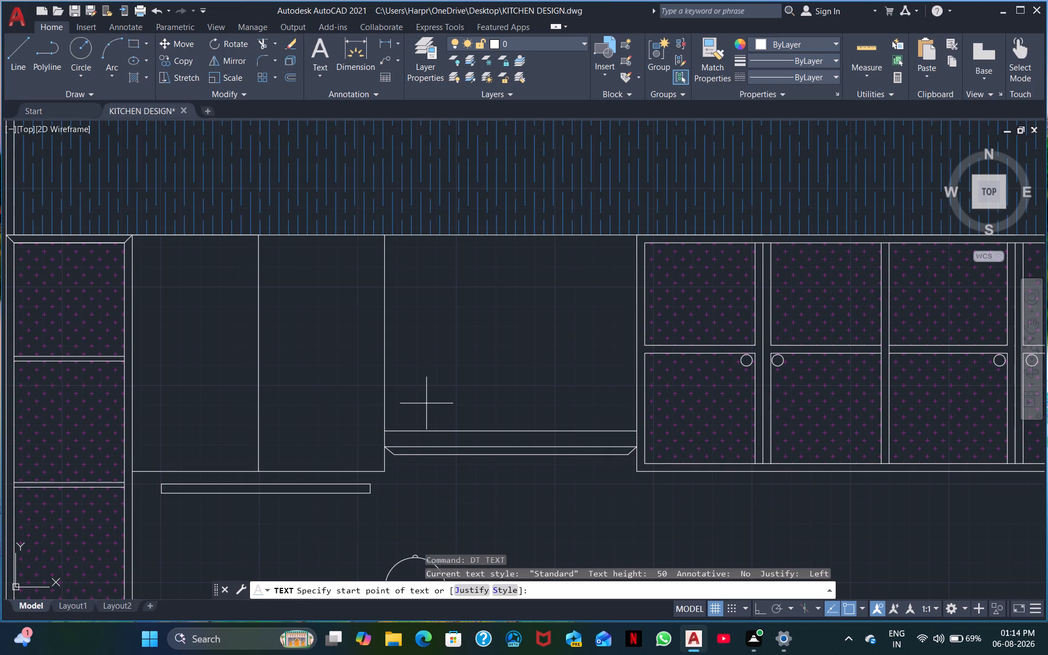
click(424, 390)
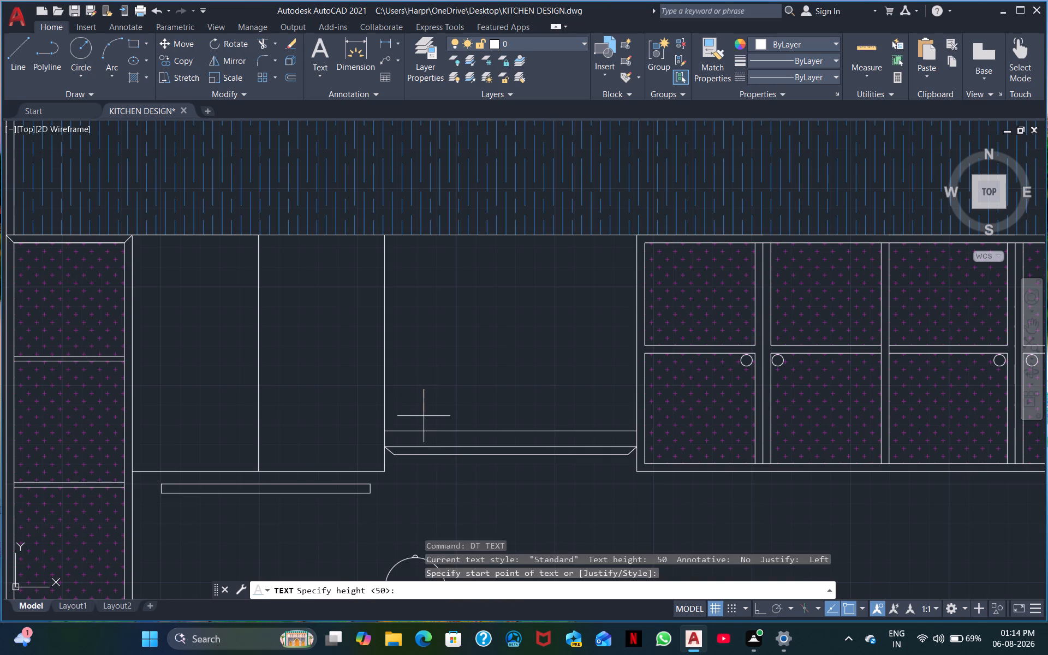
click(759, 607)
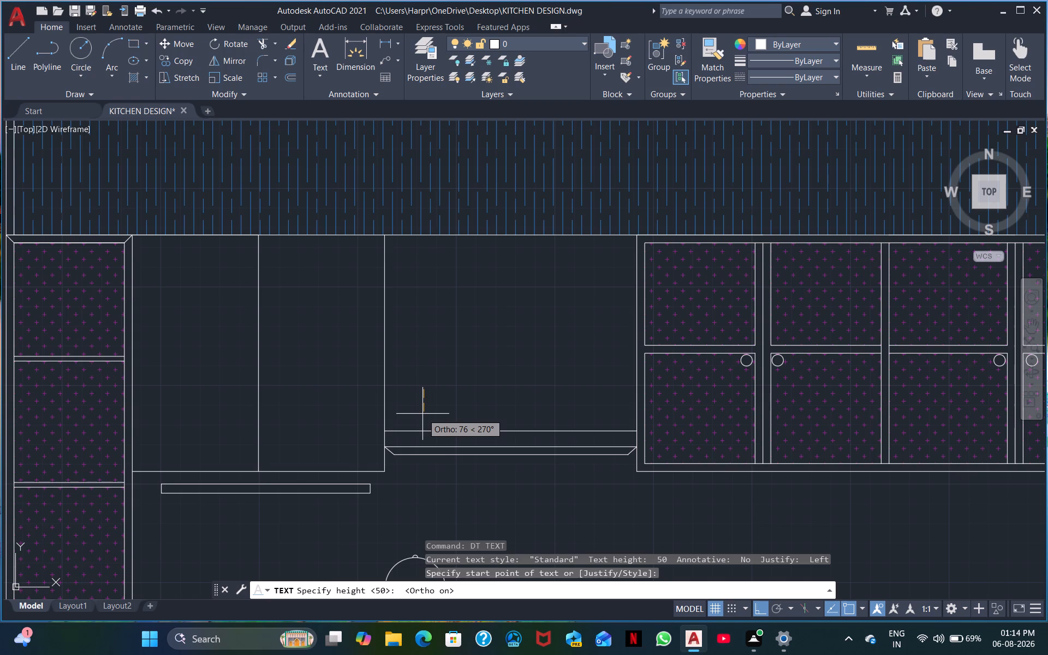
text(20)
key(Return)
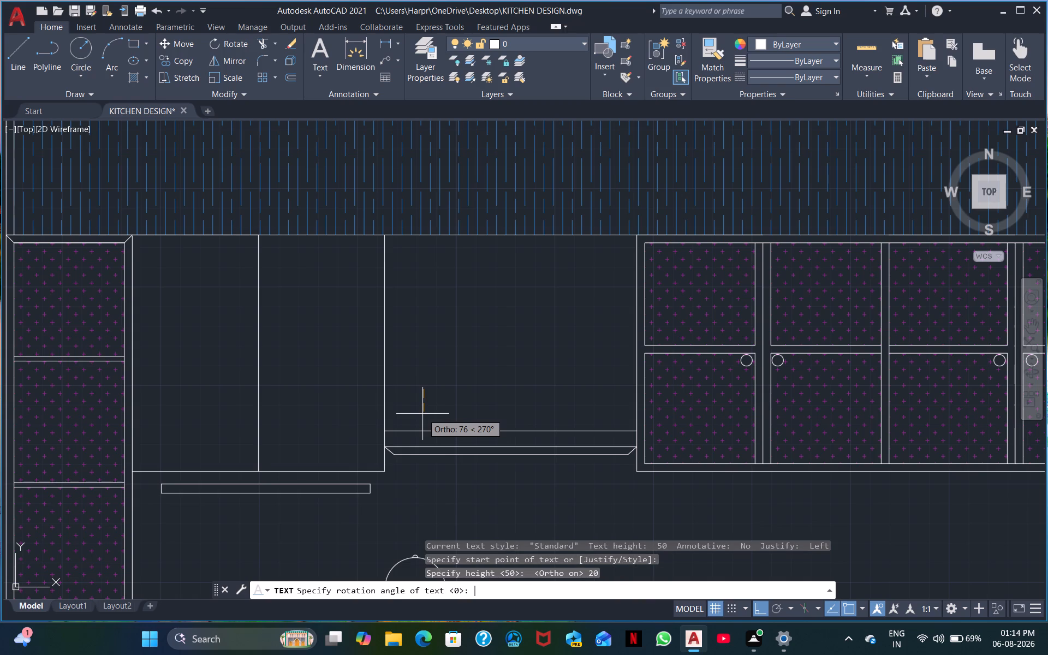
key(0)
key(Return)
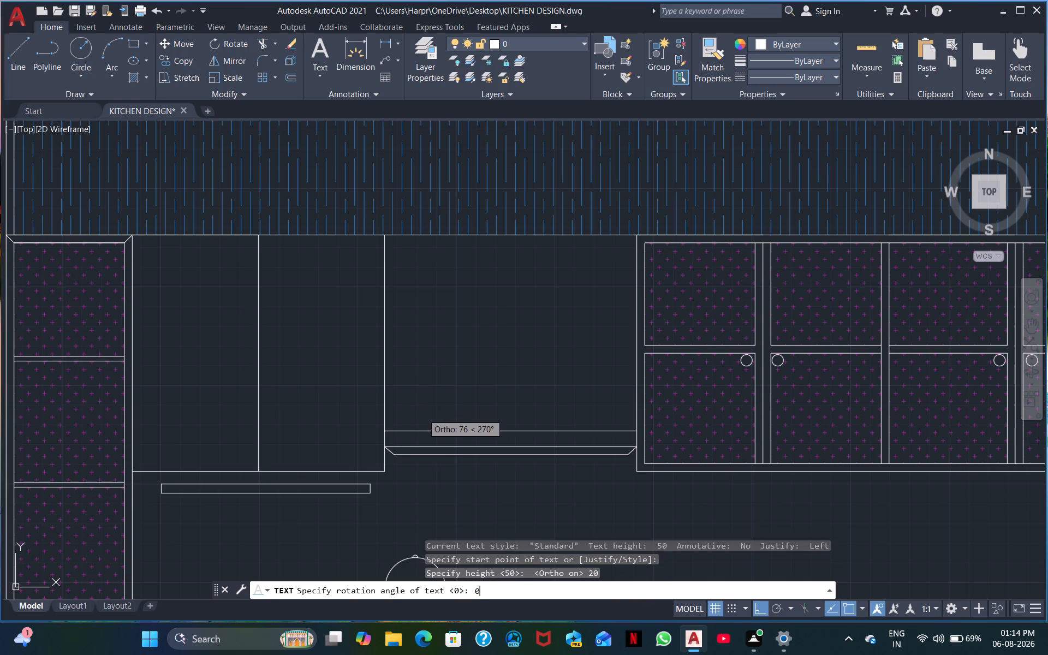
text(SO)
text(NY)
key(space)
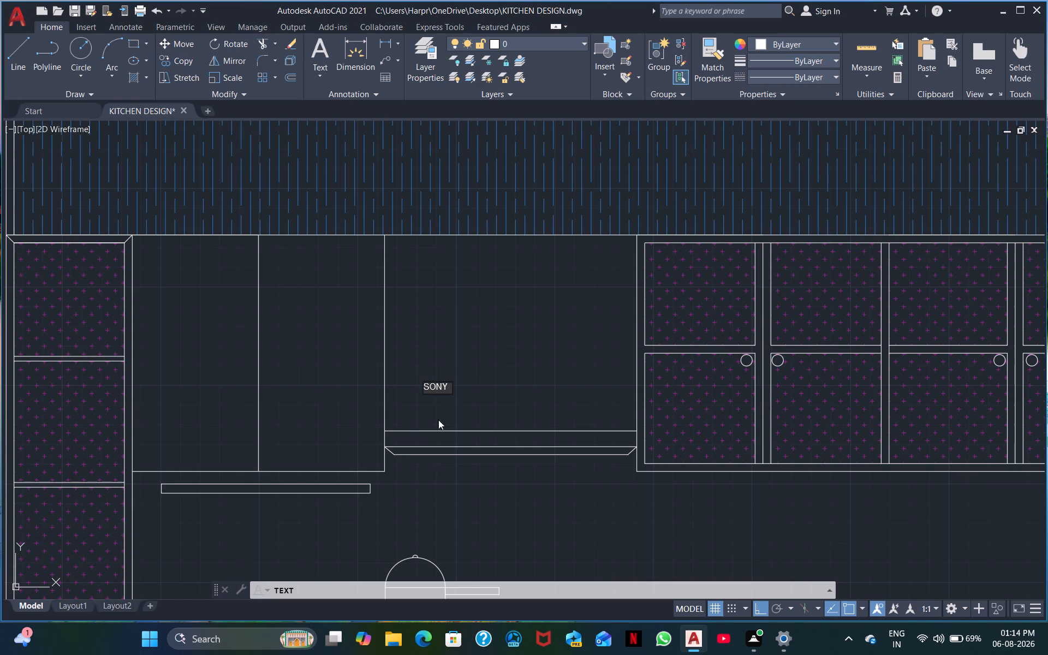
click(450, 396)
key(Escape)
Move the SONY label diagonally down to the middle of the range hood's upper edge, with Ortho off.
drag(451, 395, 440, 397)
click(425, 377)
right_click(425, 377)
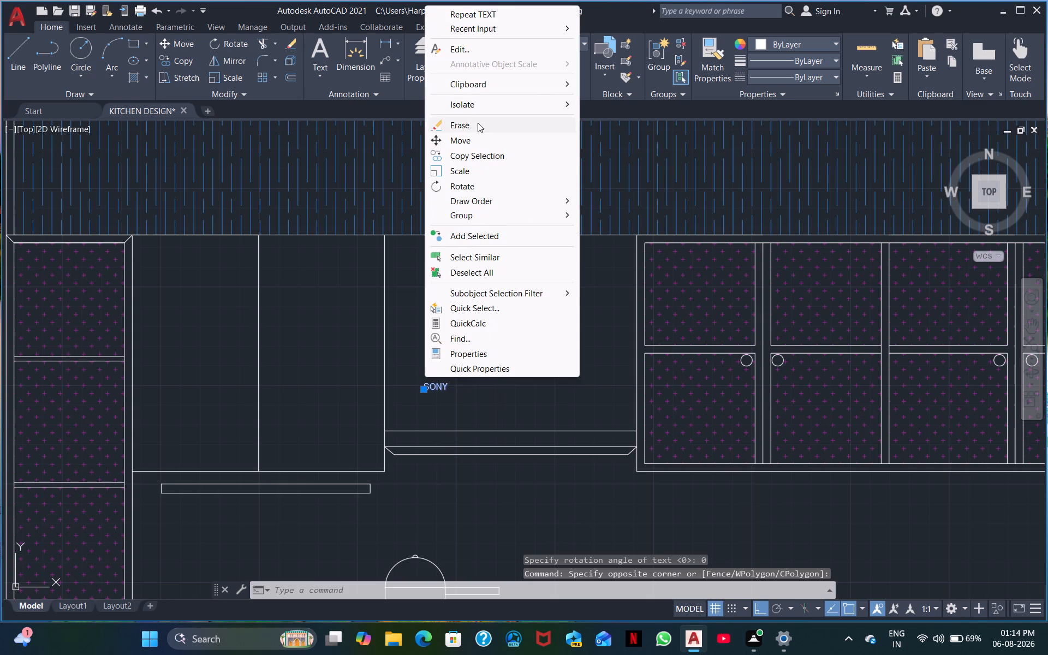
click(474, 138)
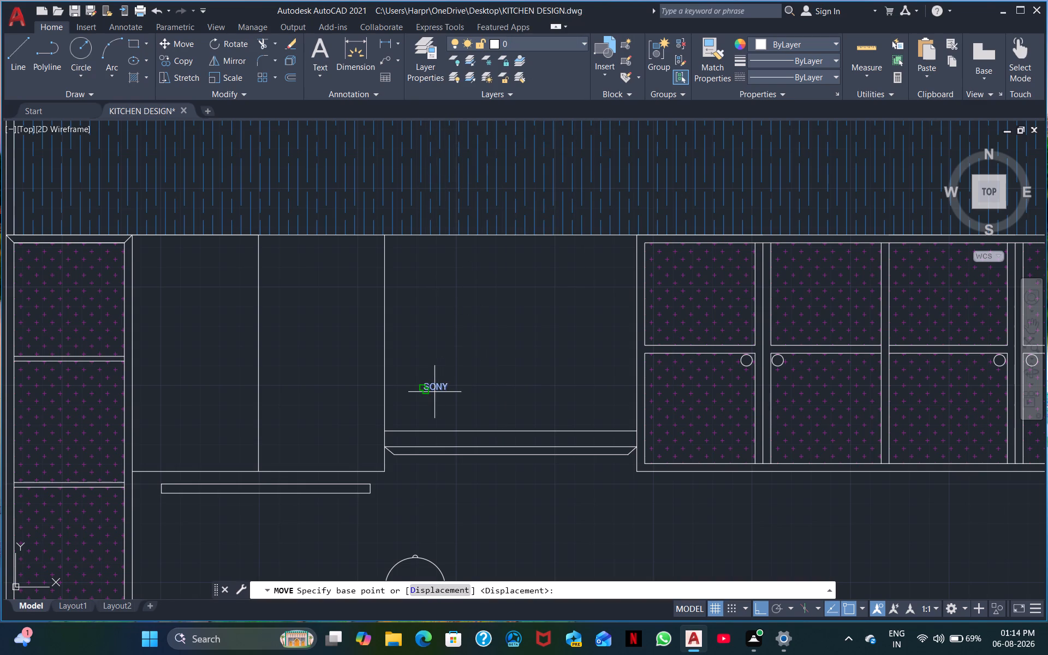
click(434, 392)
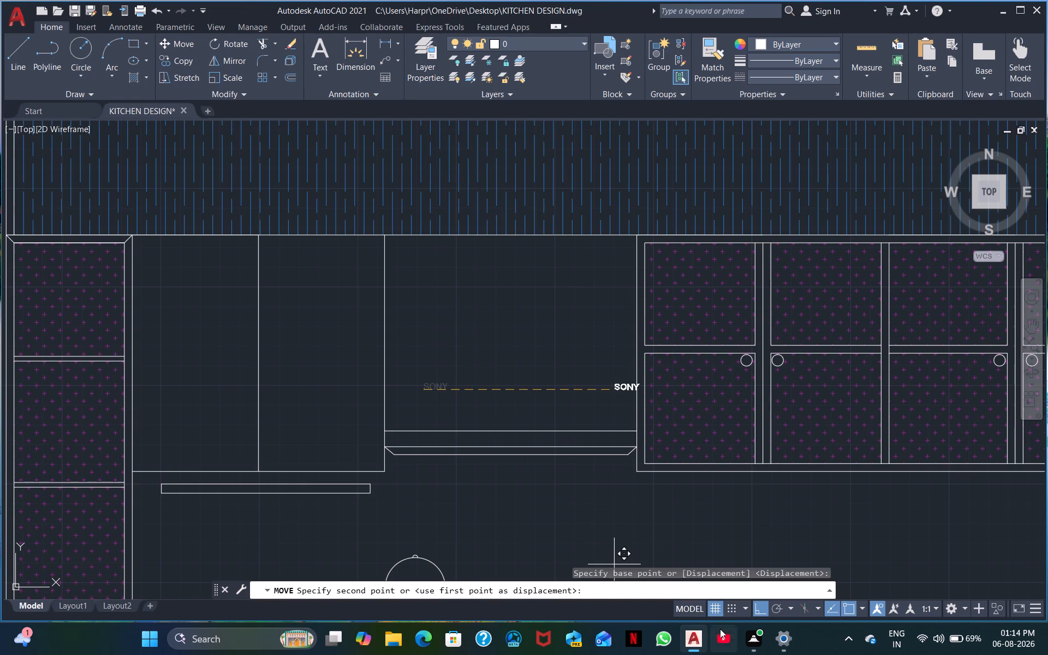
click(761, 609)
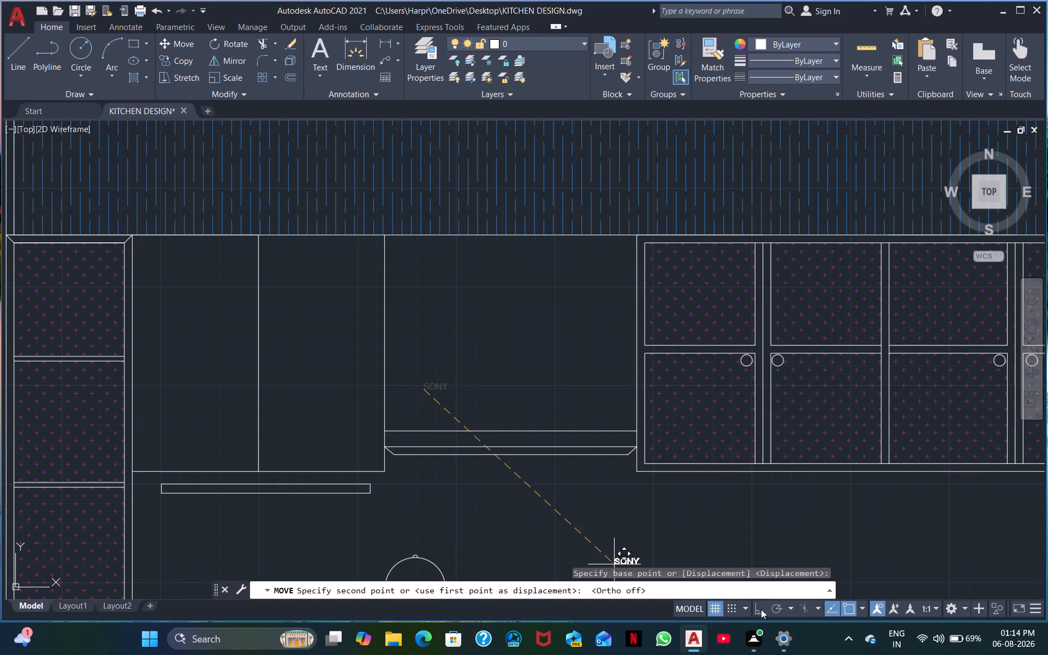
click(489, 428)
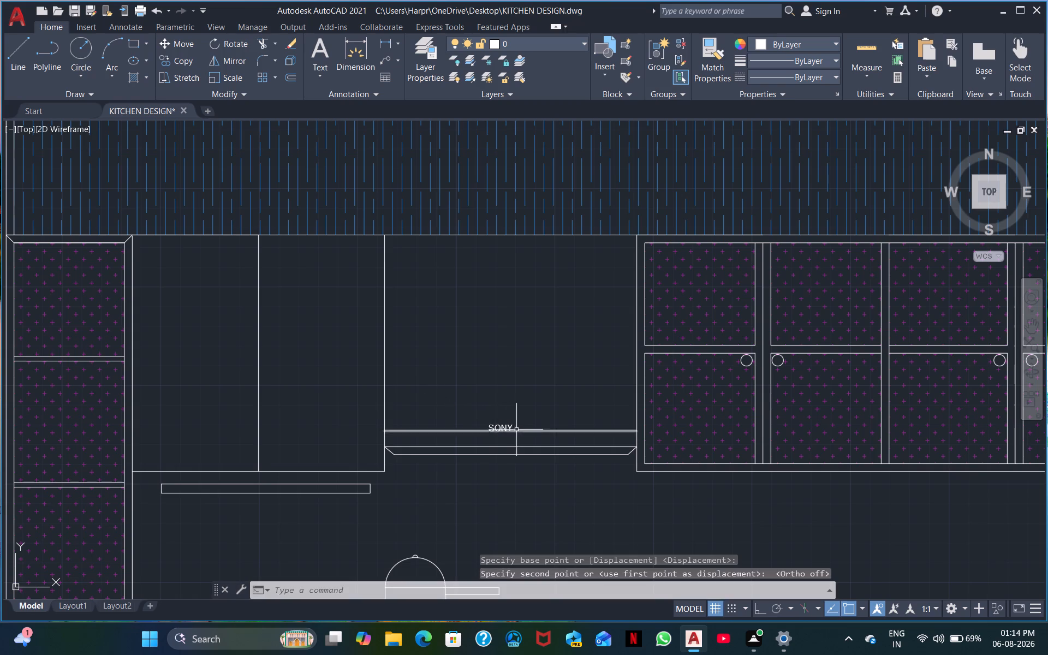
key(Escape)
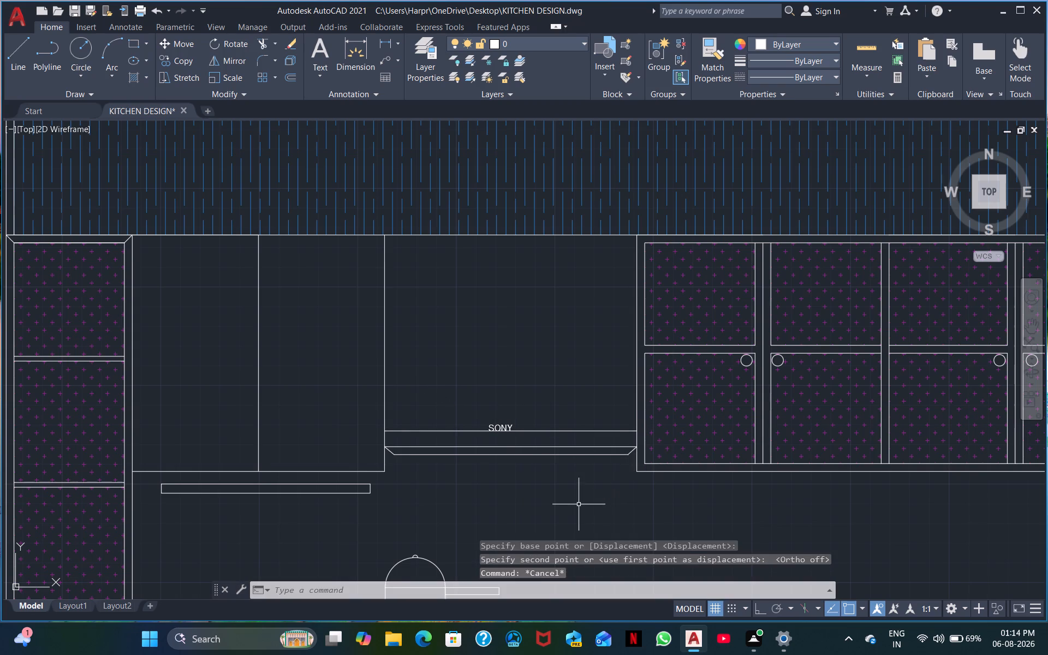
Examine the whole kitchen elevation, then its lower part with the dimensions and title.
scroll(577, 504, down, 4)
middle_drag(596, 504, 509, 362)
middle_click(509, 362)
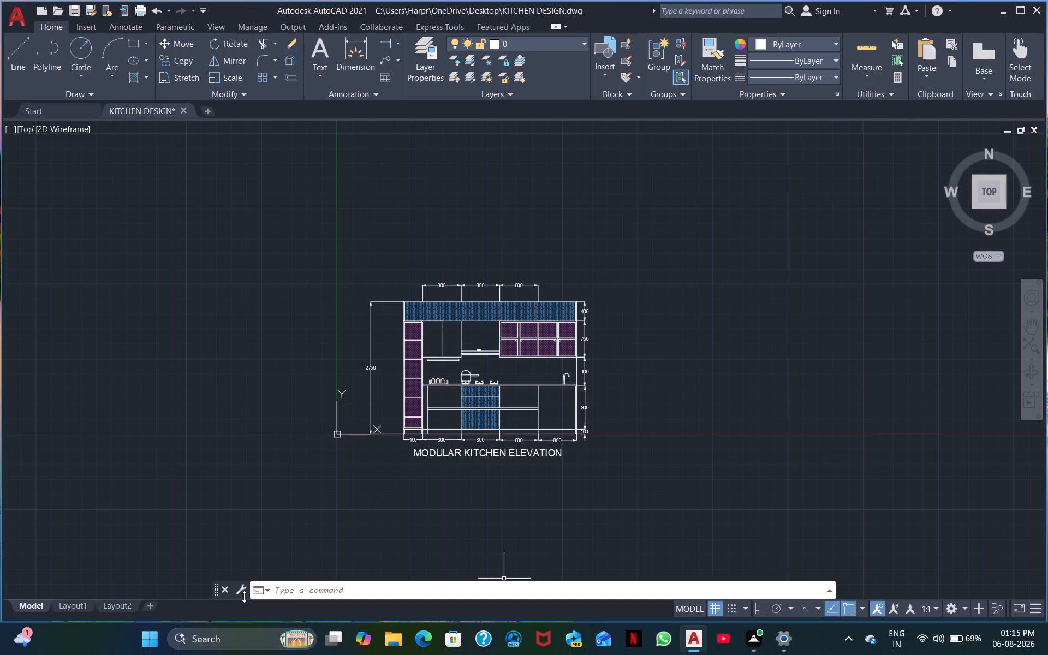
middle_drag(526, 534, 487, 513)
scroll(512, 527, up, 1)
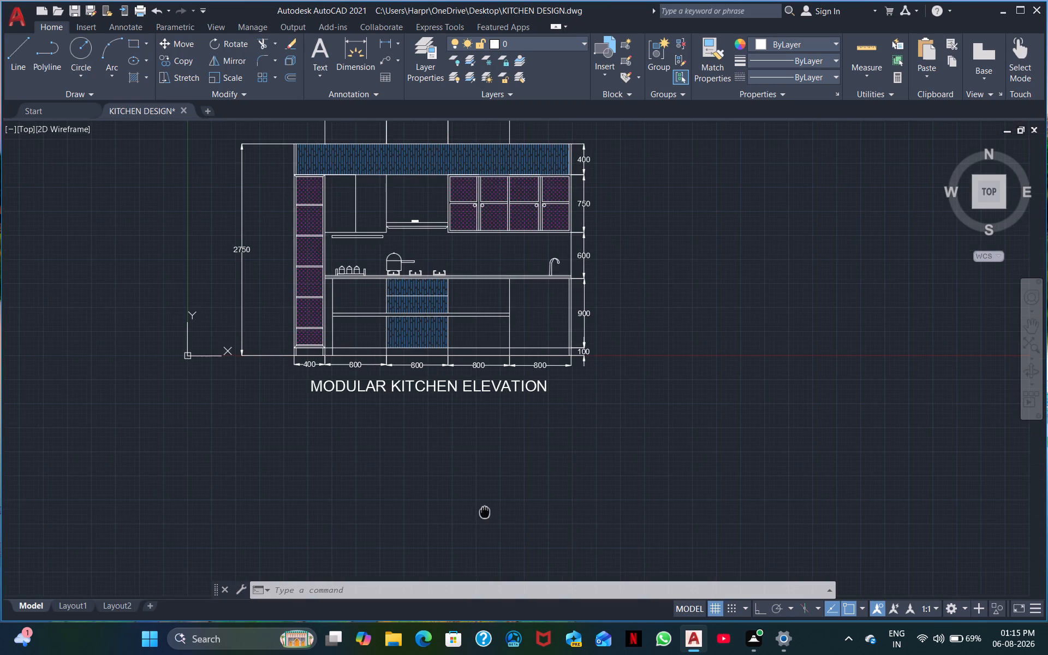
scroll(466, 505, up, 1)
middle_drag(465, 505, 400, 608)
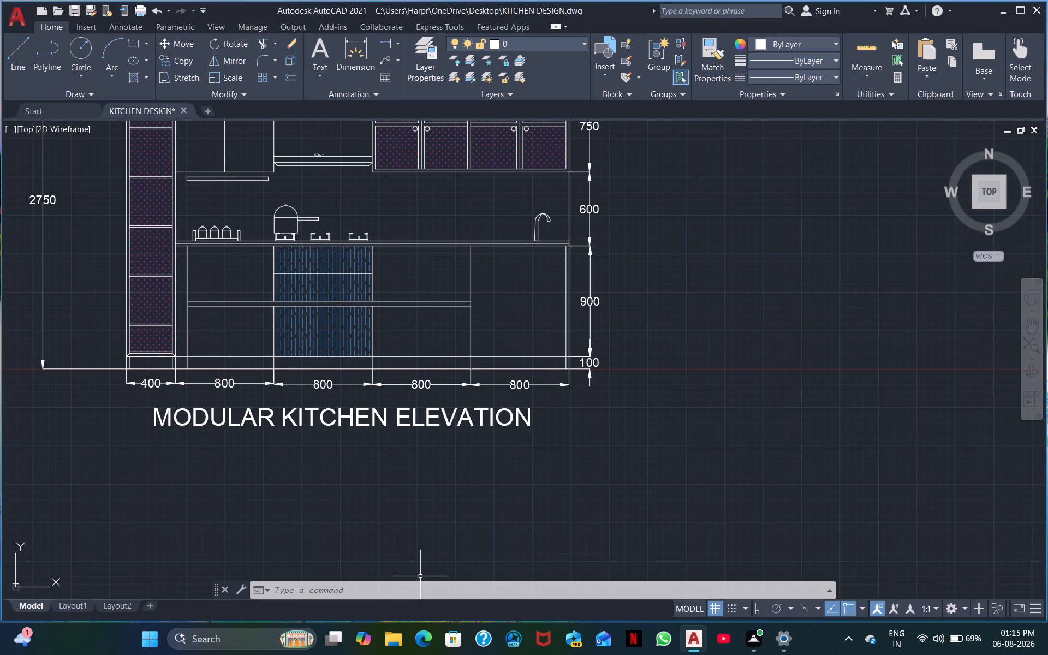
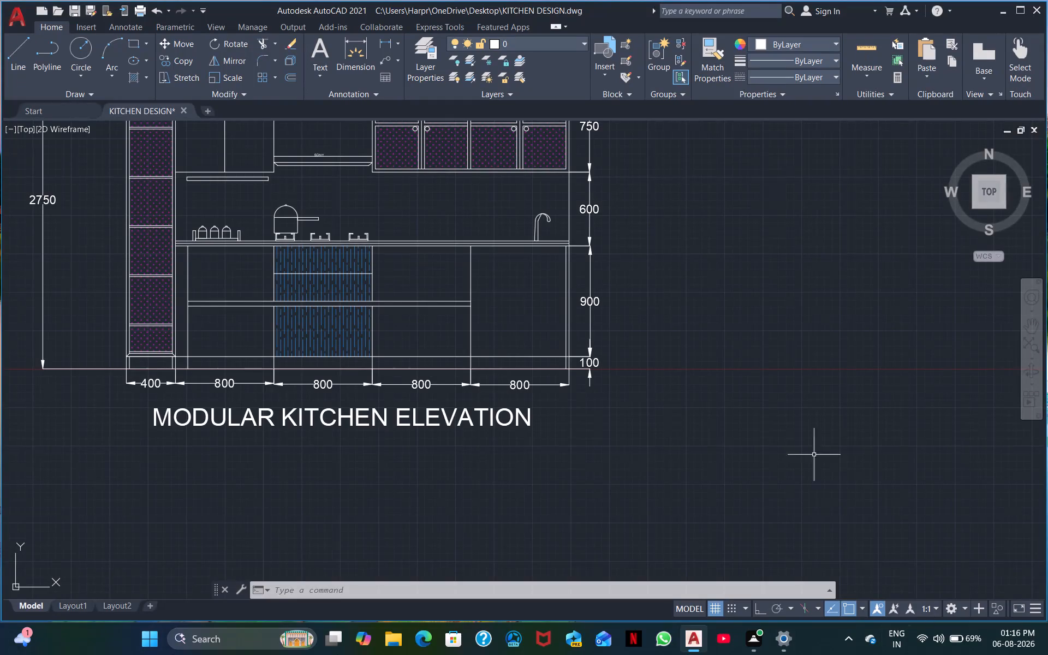
Examine the whole kitchen elevation, including its hatched cabinets, range hood label, dimensions and title.
middle_drag(679, 368, 712, 546)
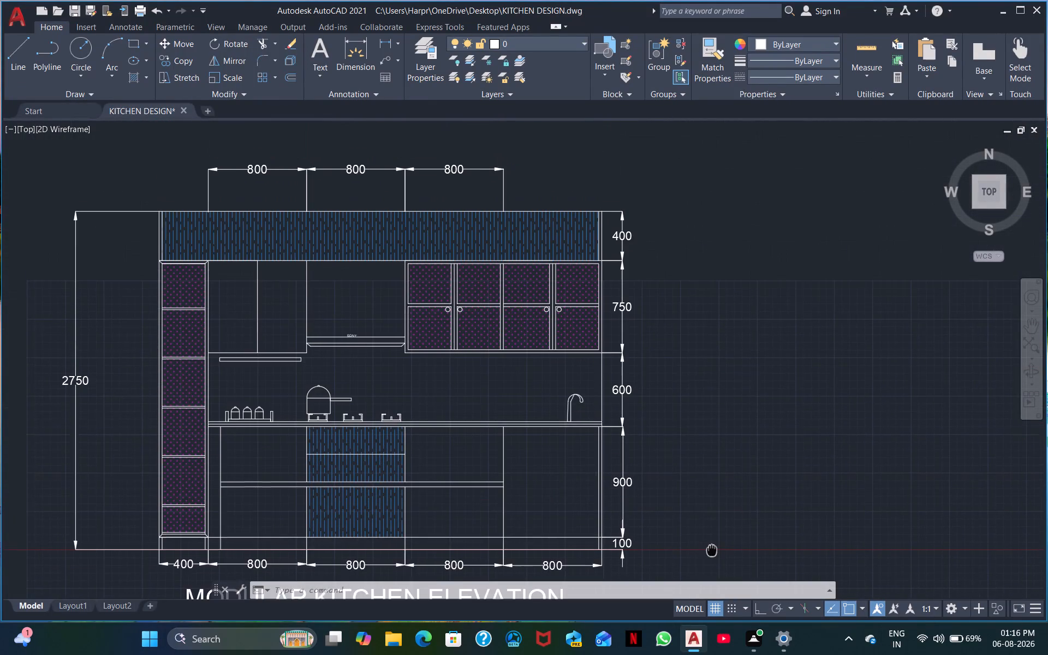
middle_drag(712, 546, 718, 507)
scroll(718, 507, down, 1)
middle_drag(718, 504, 719, 503)
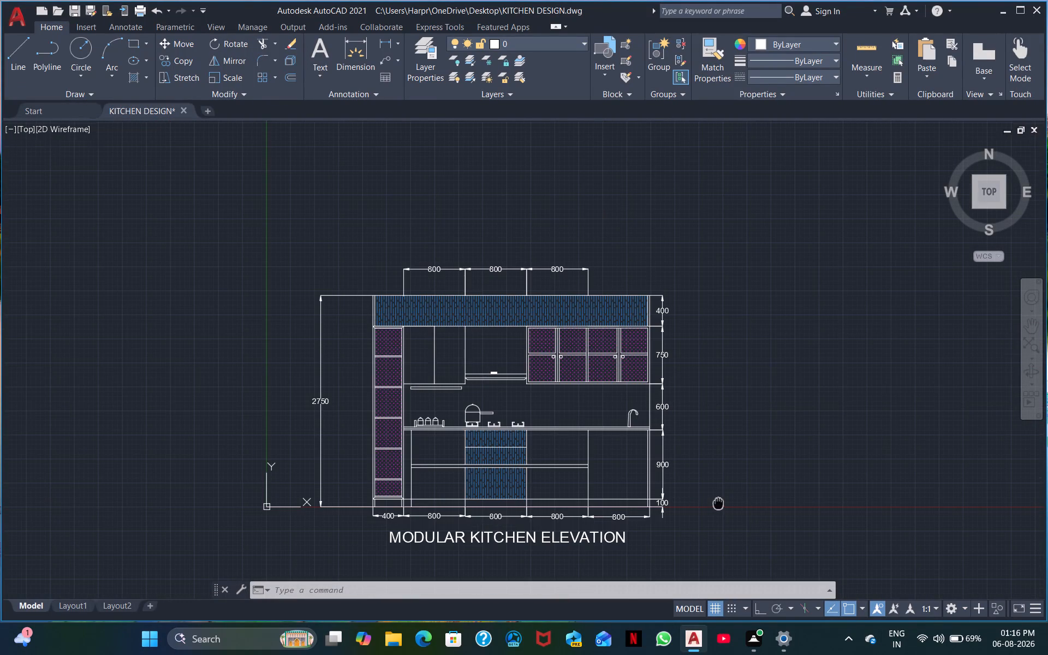
middle_drag(719, 503, 727, 523)
scroll(720, 502, up, 1)
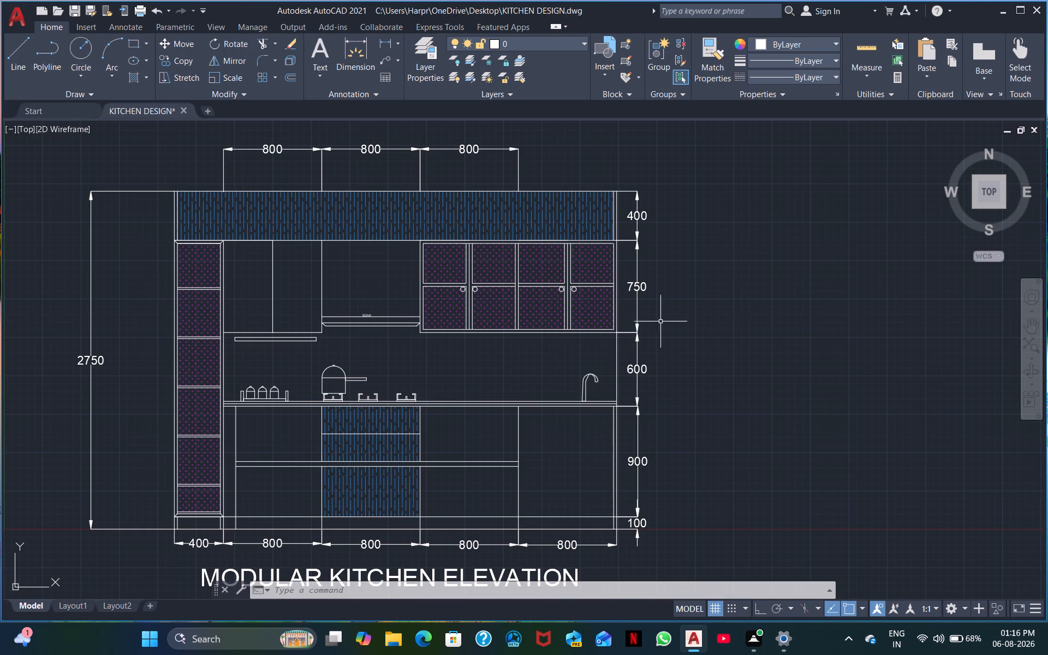
middle_drag(751, 299, 886, 312)
middle_drag(885, 305, 879, 270)
scroll(879, 270, down, 1)
scroll(879, 270, up, 1)
scroll(878, 278, down, 1)
scroll(878, 279, up, 1)
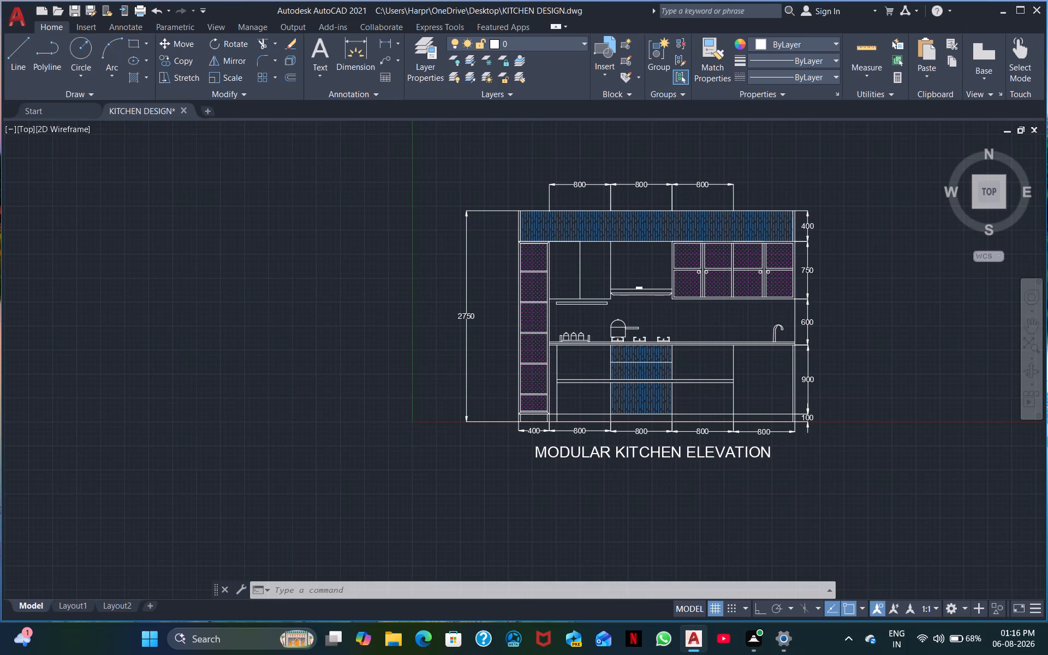
middle_drag(878, 279, 719, 324)
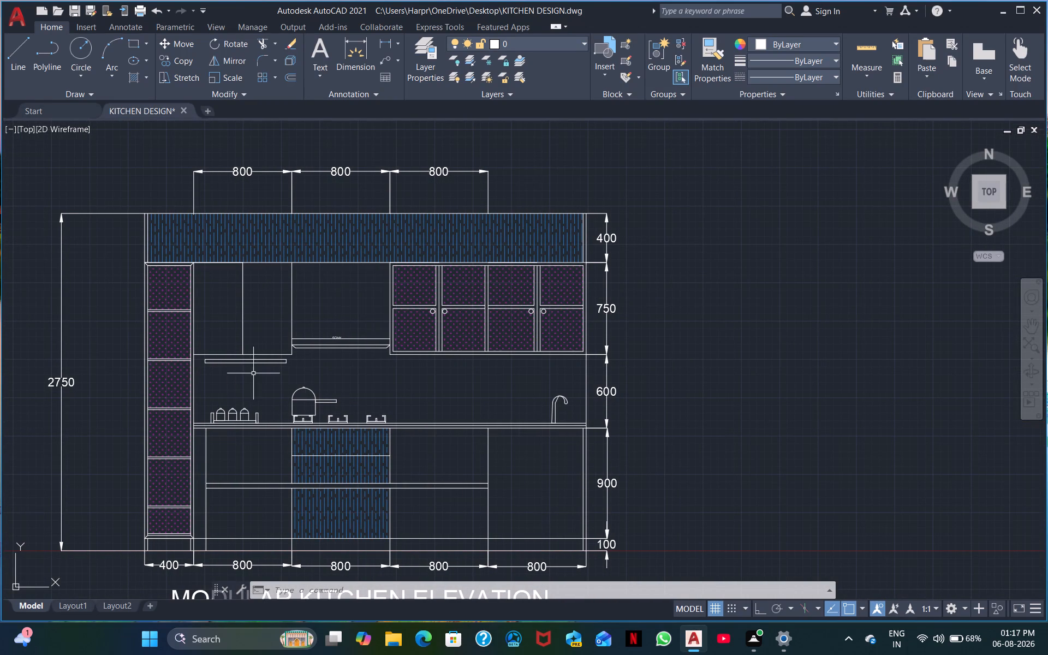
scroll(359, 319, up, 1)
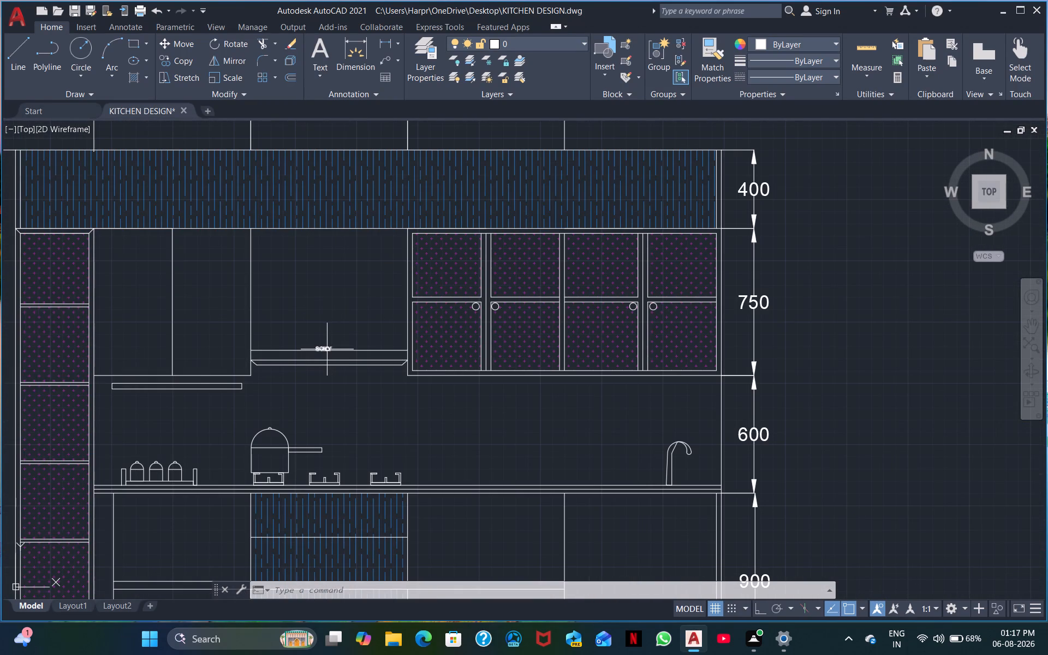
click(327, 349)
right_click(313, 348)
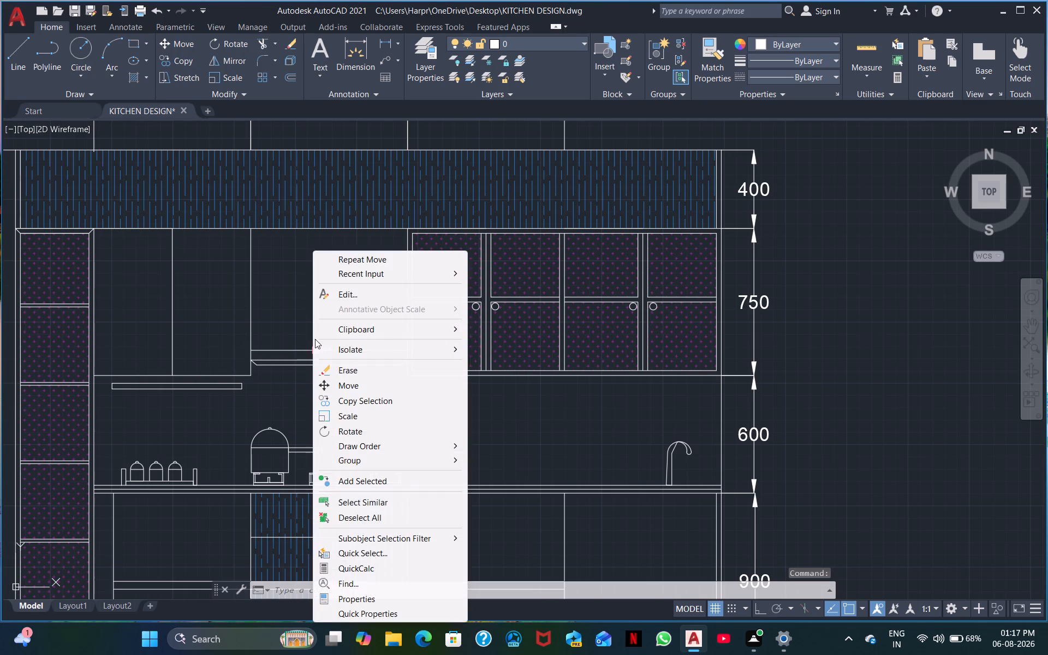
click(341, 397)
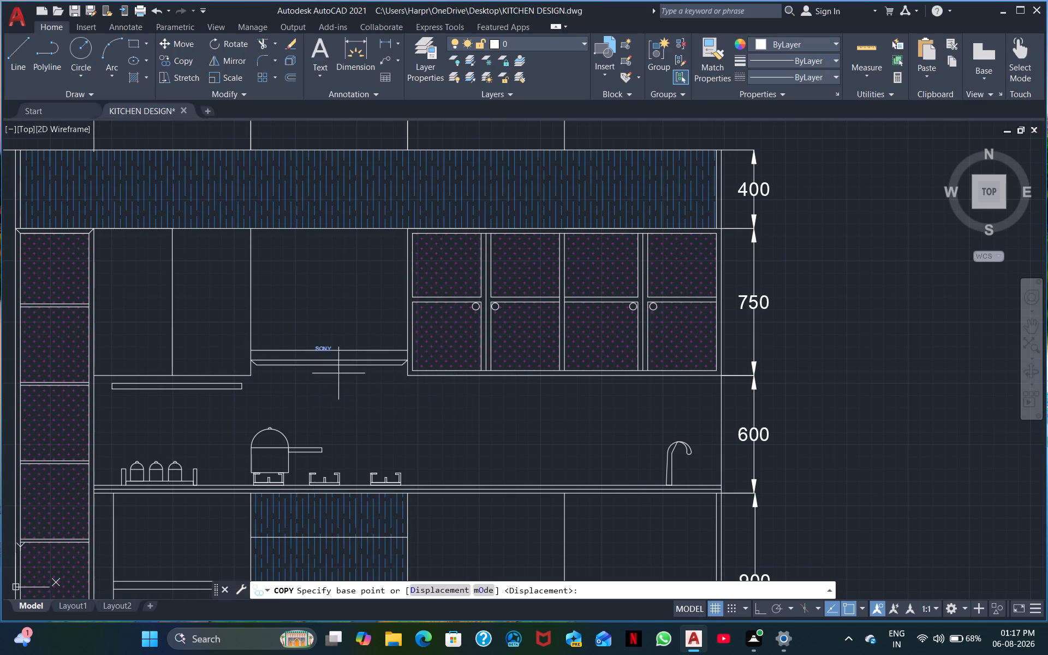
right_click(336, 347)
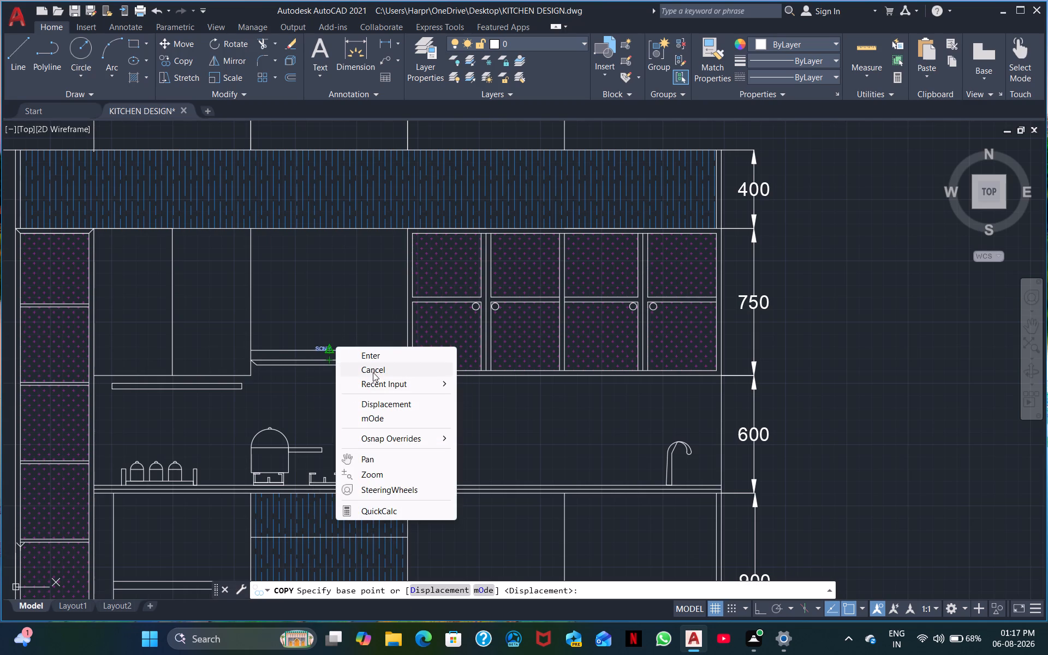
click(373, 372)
Scale the SONY label on the range hood up to roughly double size, using its lower-left insertion point as base.
click(327, 348)
right_click(327, 348)
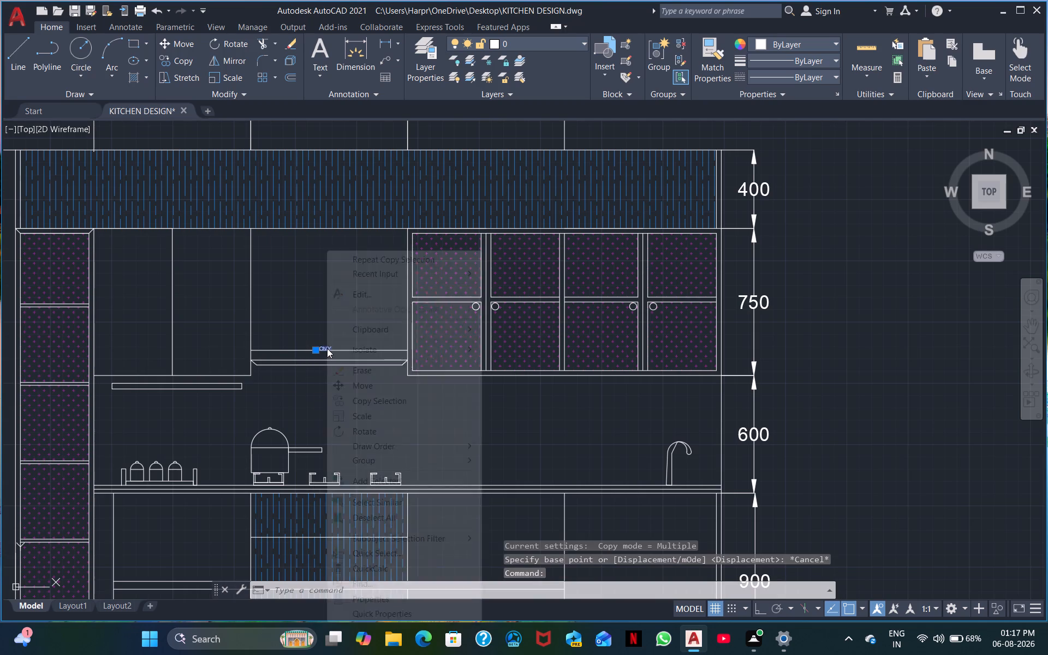
click(352, 416)
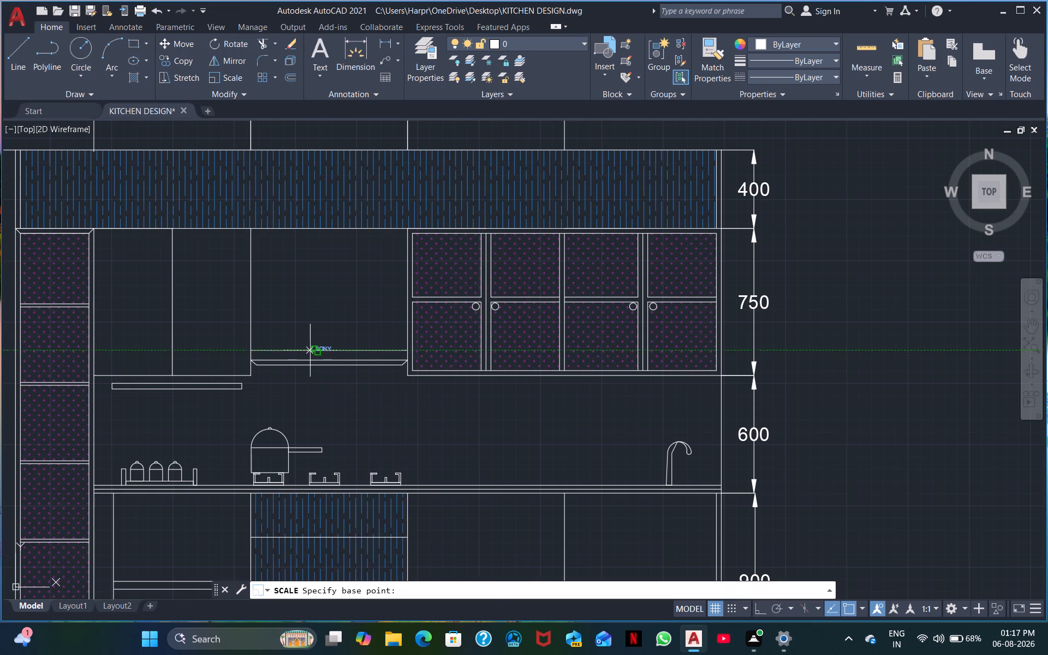
click(311, 350)
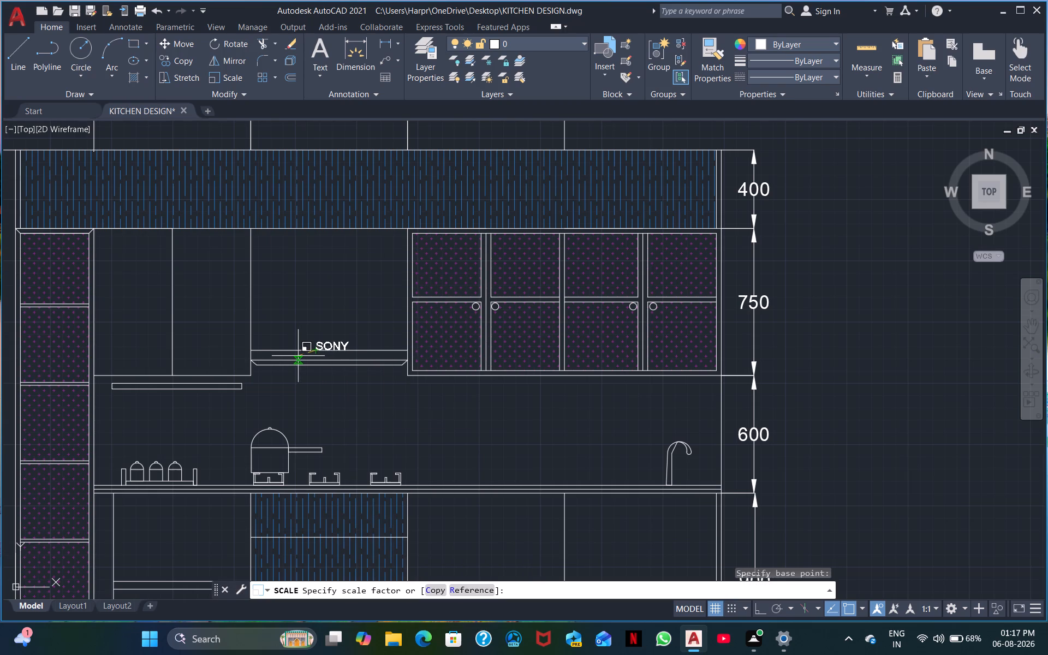
click(299, 360)
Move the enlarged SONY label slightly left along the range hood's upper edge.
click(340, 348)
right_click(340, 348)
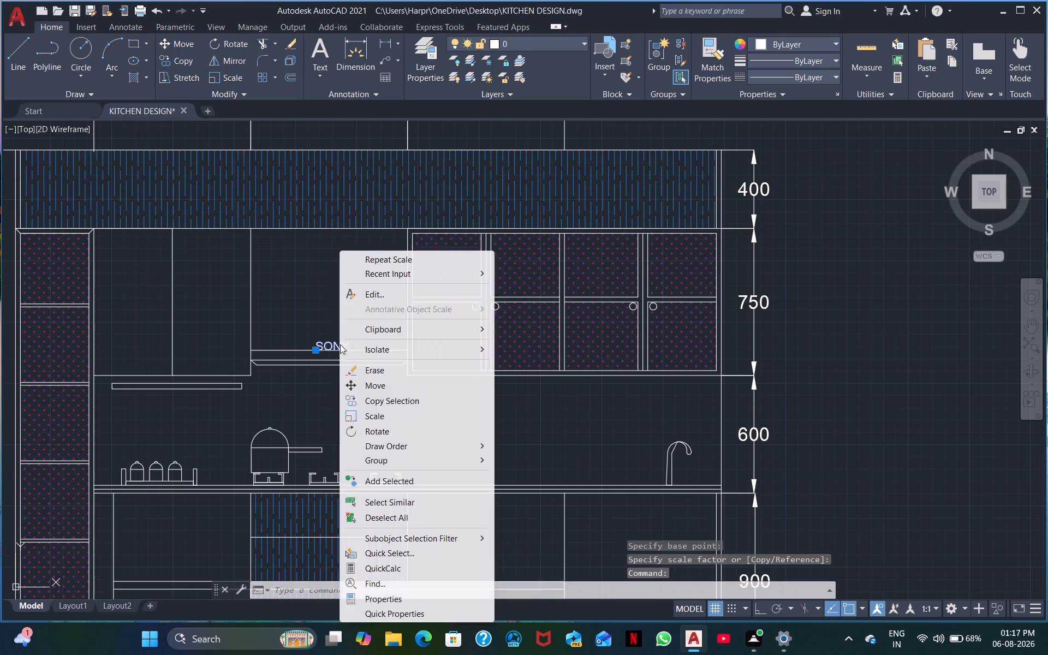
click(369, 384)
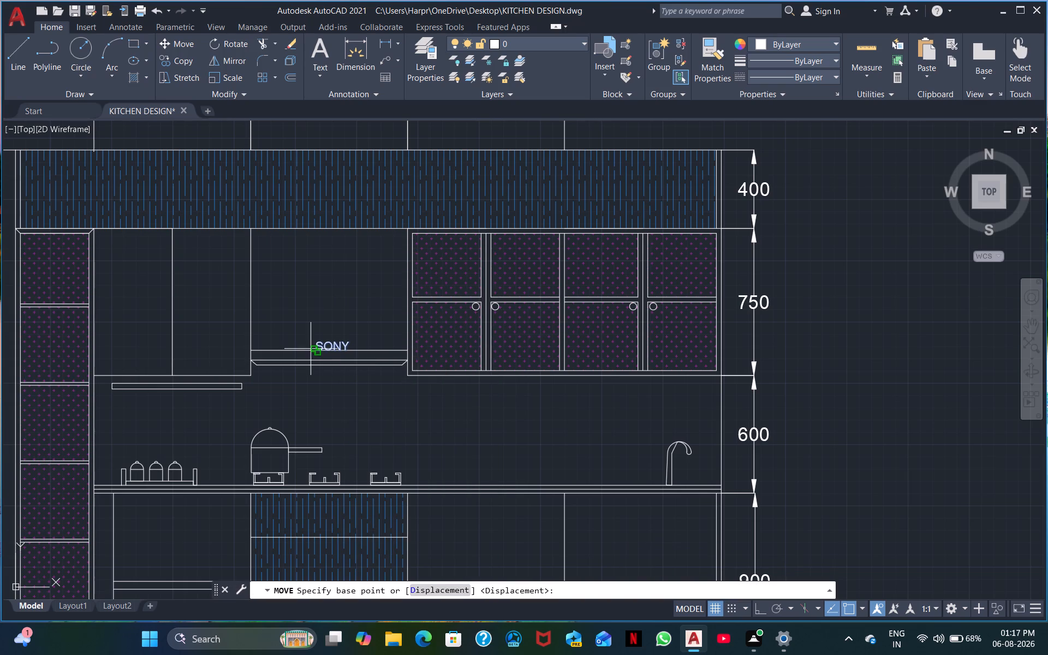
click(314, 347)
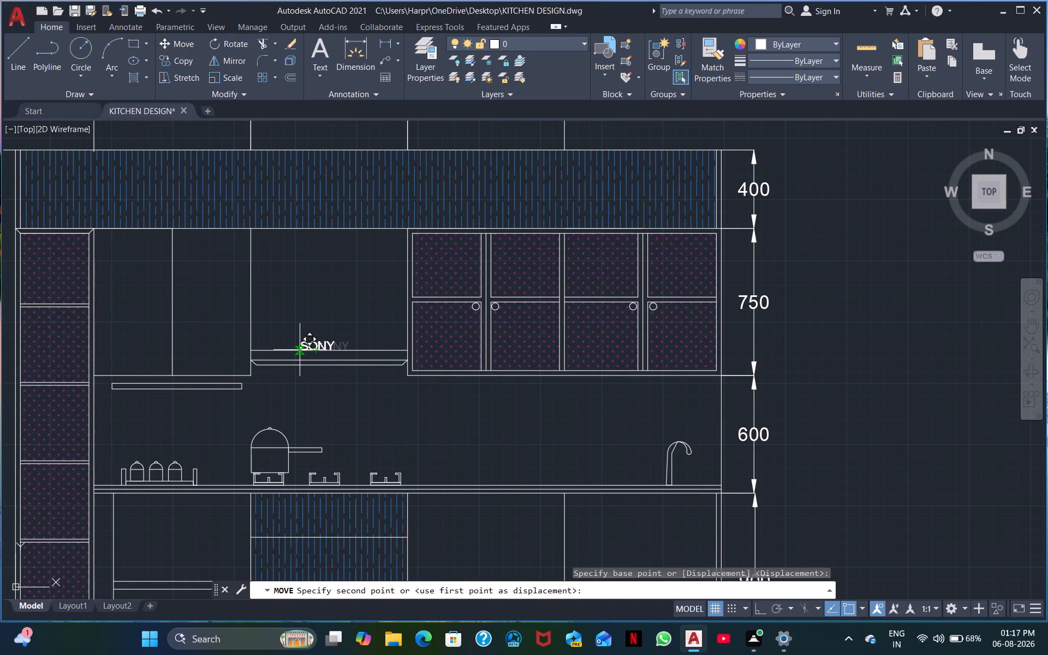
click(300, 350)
Move the SONY label to the right along the range hood's upper edge so it sits centred over the hood.
middle_drag(421, 425, 325, 253)
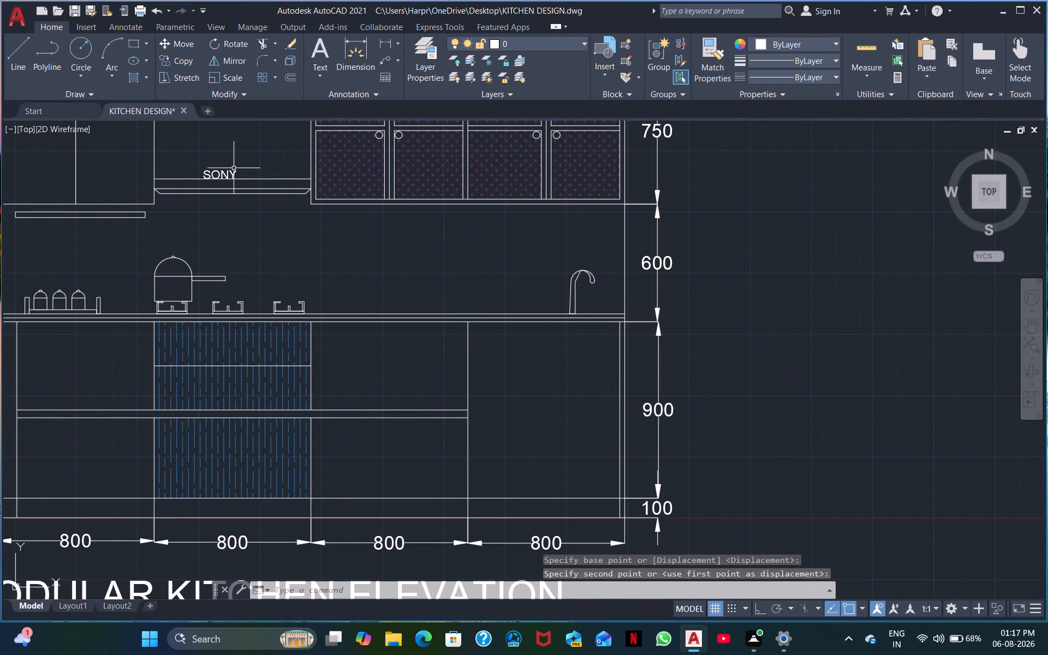
click(226, 173)
right_click(226, 173)
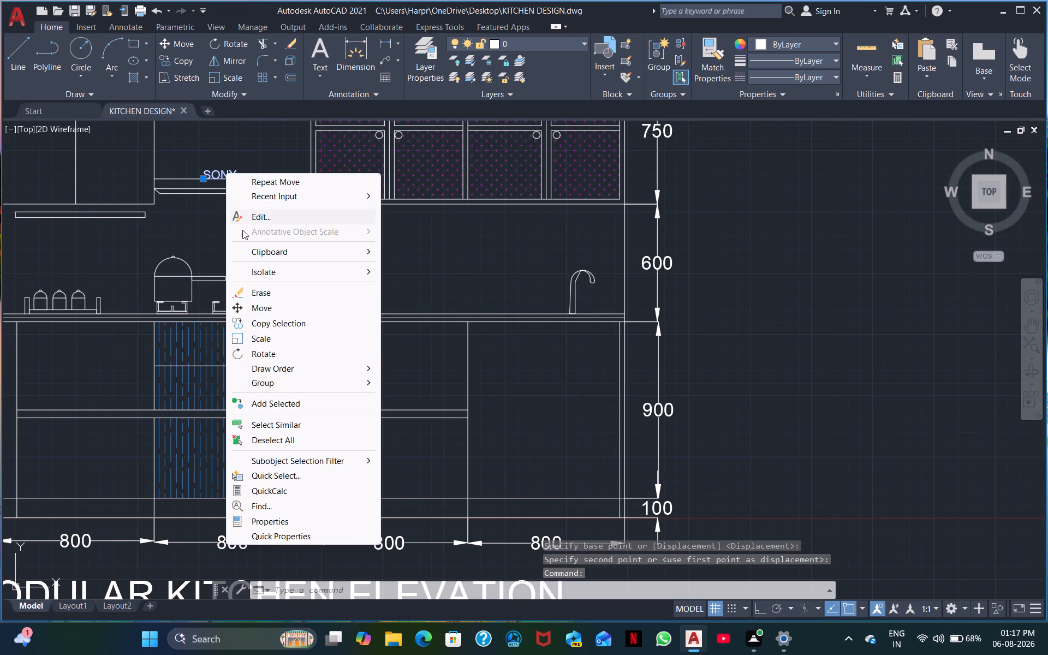
click(263, 306)
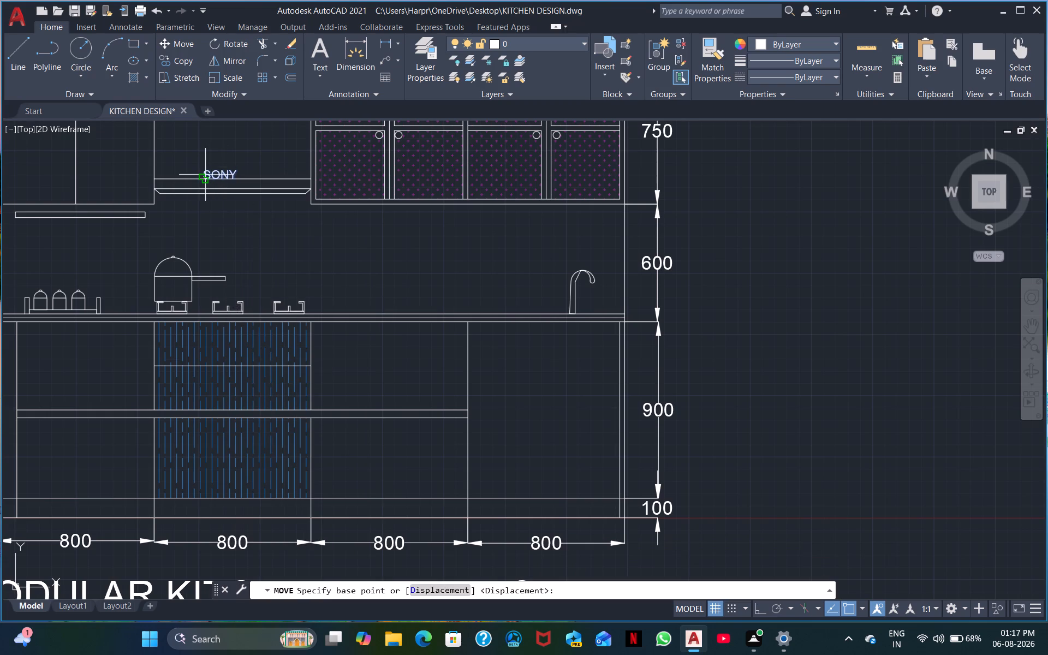
click(205, 175)
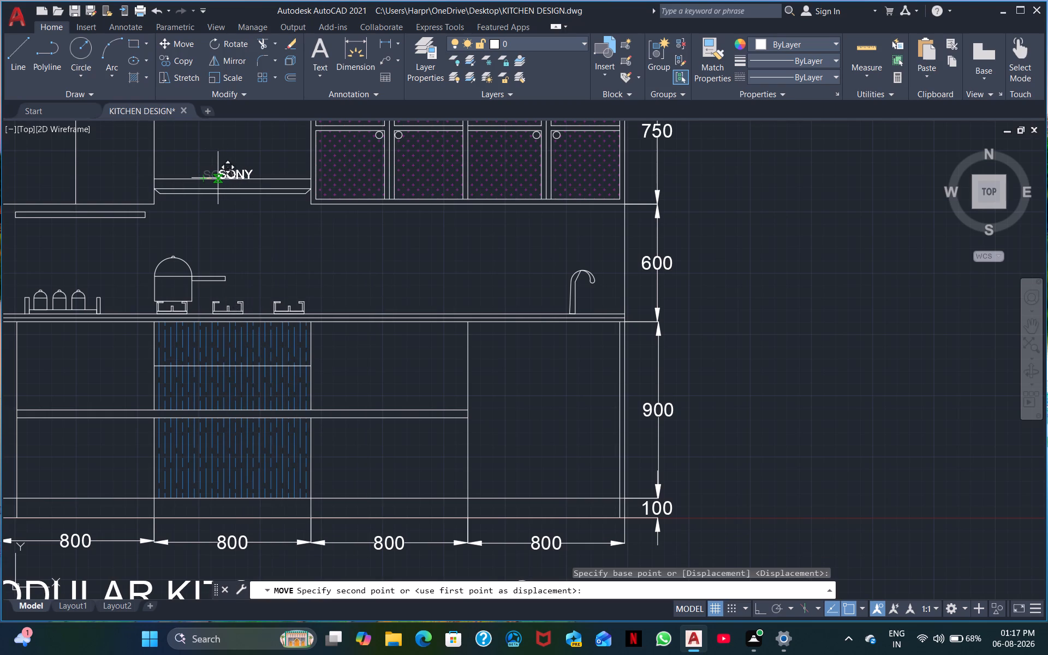
click(218, 178)
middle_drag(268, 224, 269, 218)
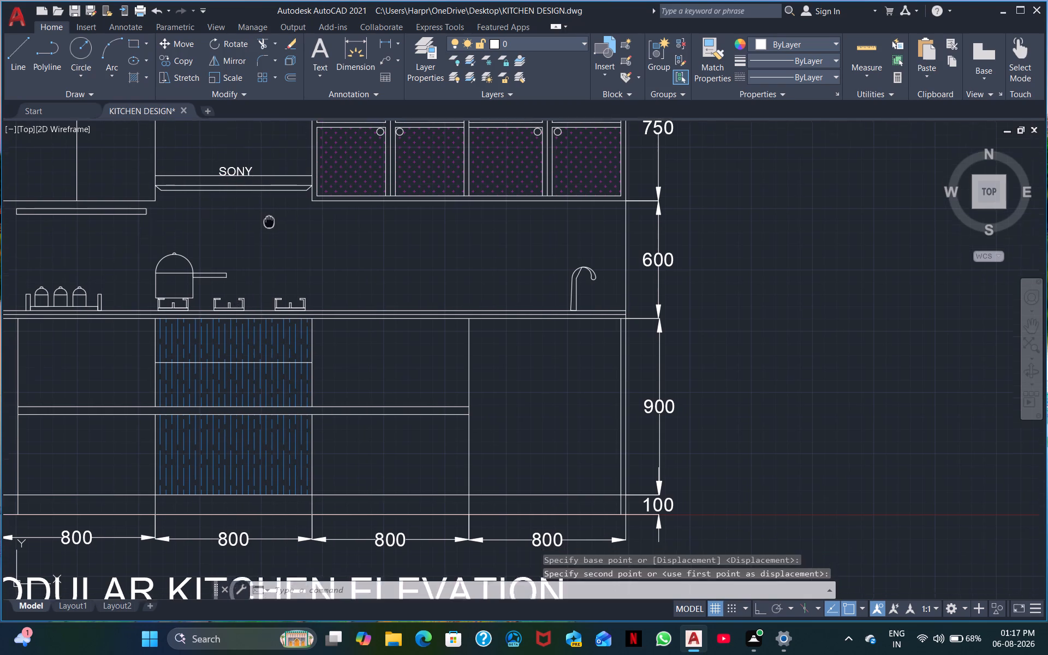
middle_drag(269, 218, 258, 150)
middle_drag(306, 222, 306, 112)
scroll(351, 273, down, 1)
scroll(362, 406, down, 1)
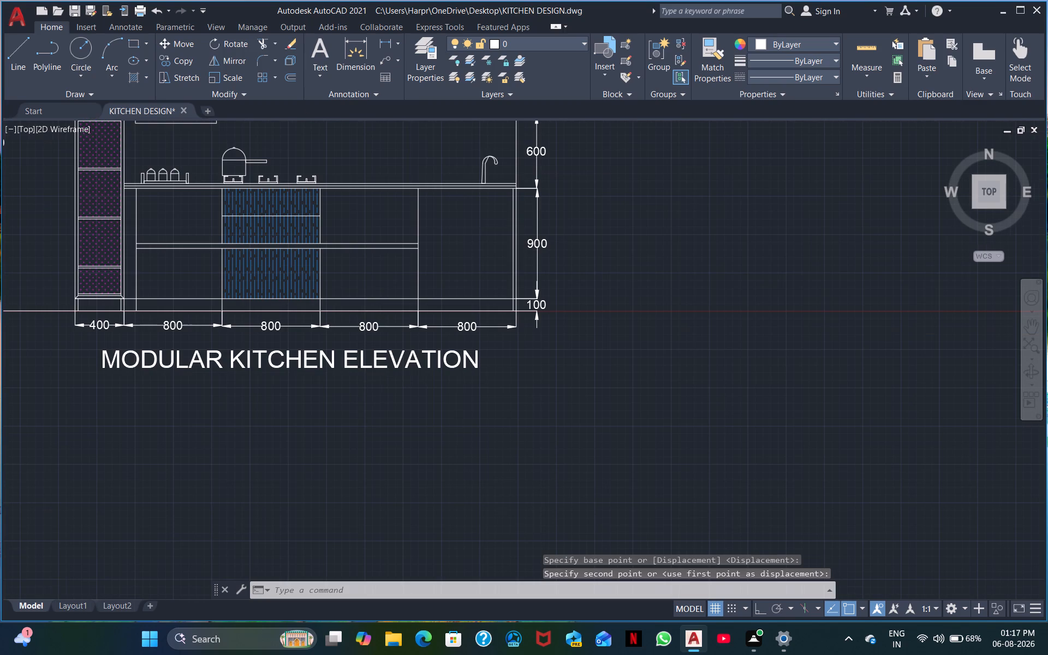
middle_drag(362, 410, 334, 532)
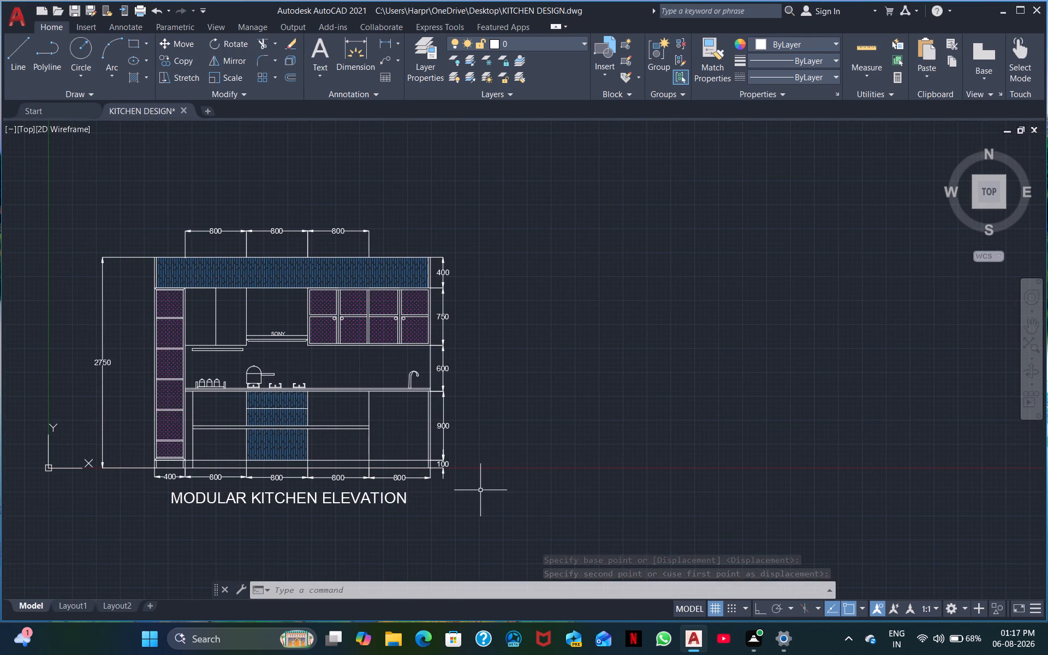
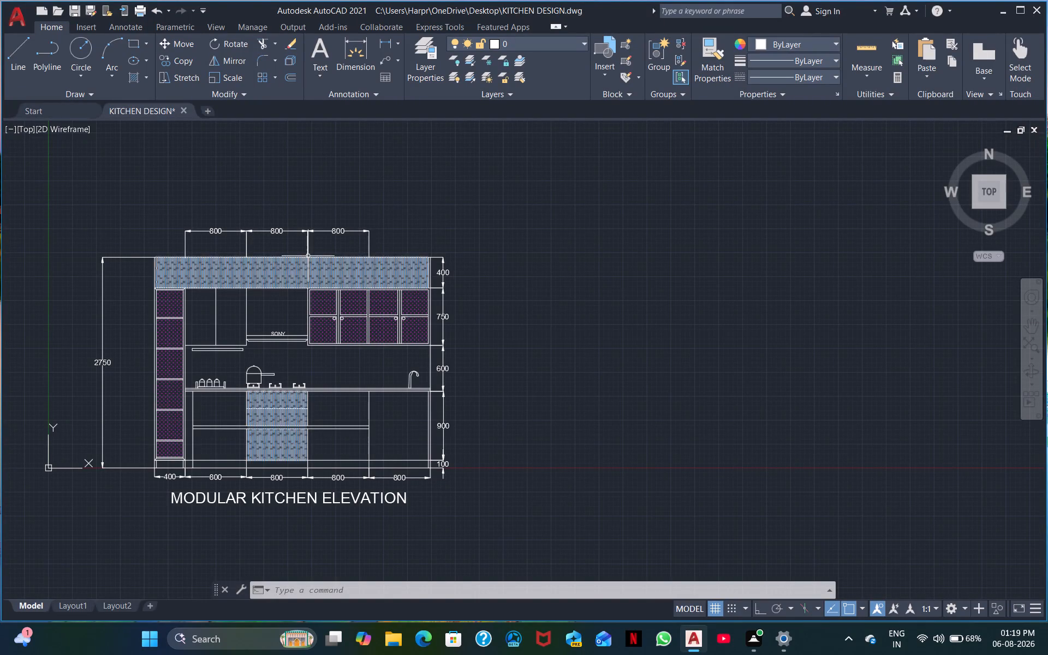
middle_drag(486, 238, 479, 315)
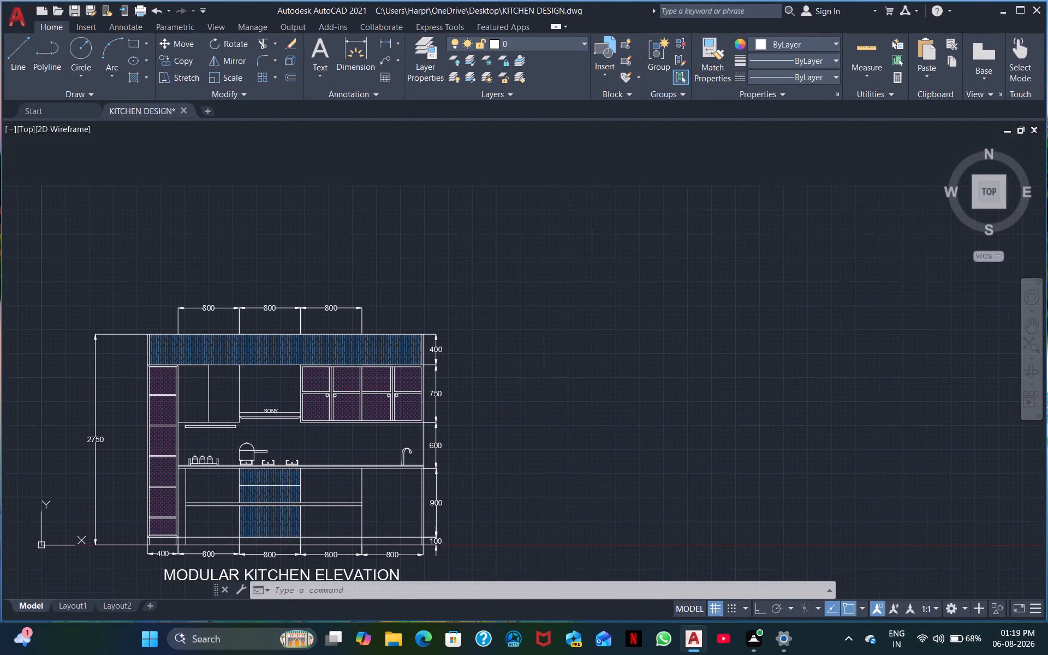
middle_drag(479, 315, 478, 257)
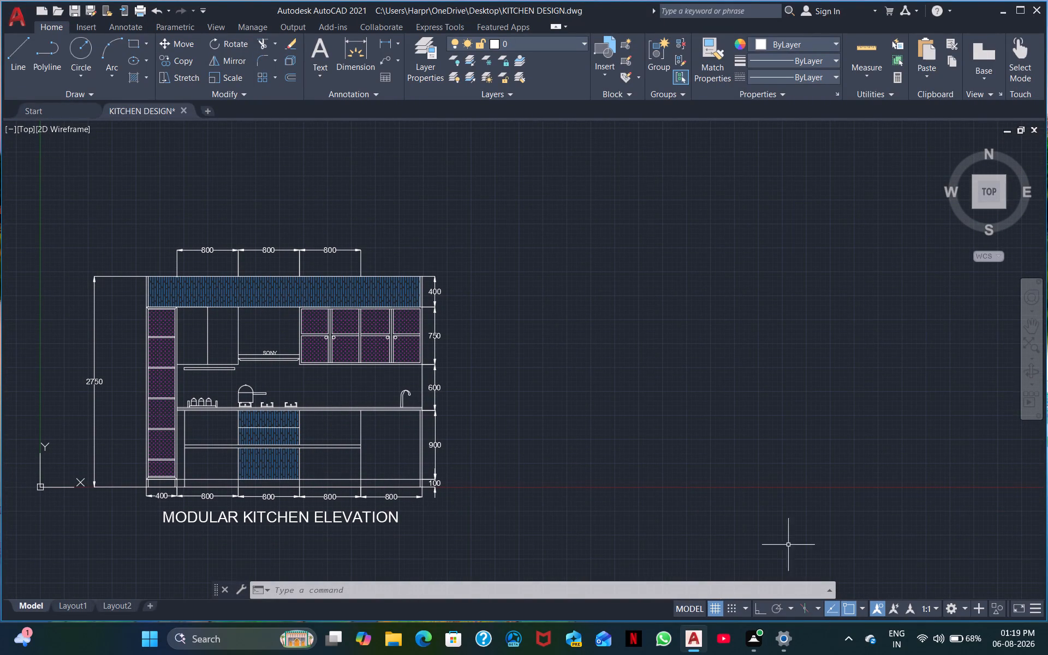
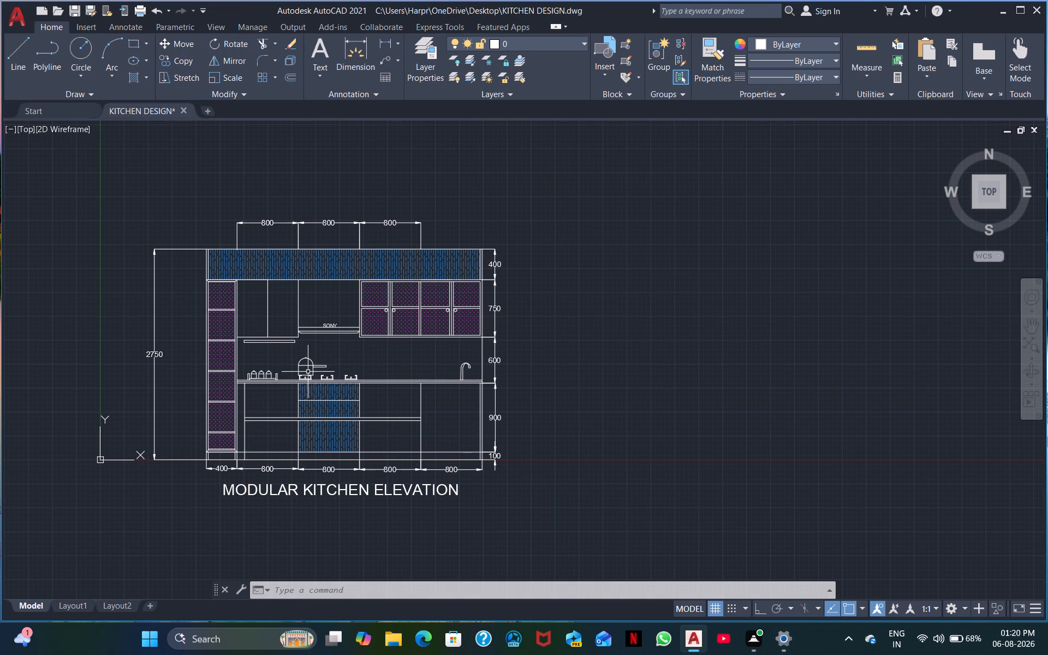
Inspect the kitchen elevation as a whole and up close along the top dimension row, the blue-hatched upper band and the wall cabinets.
scroll(287, 175, up, 1)
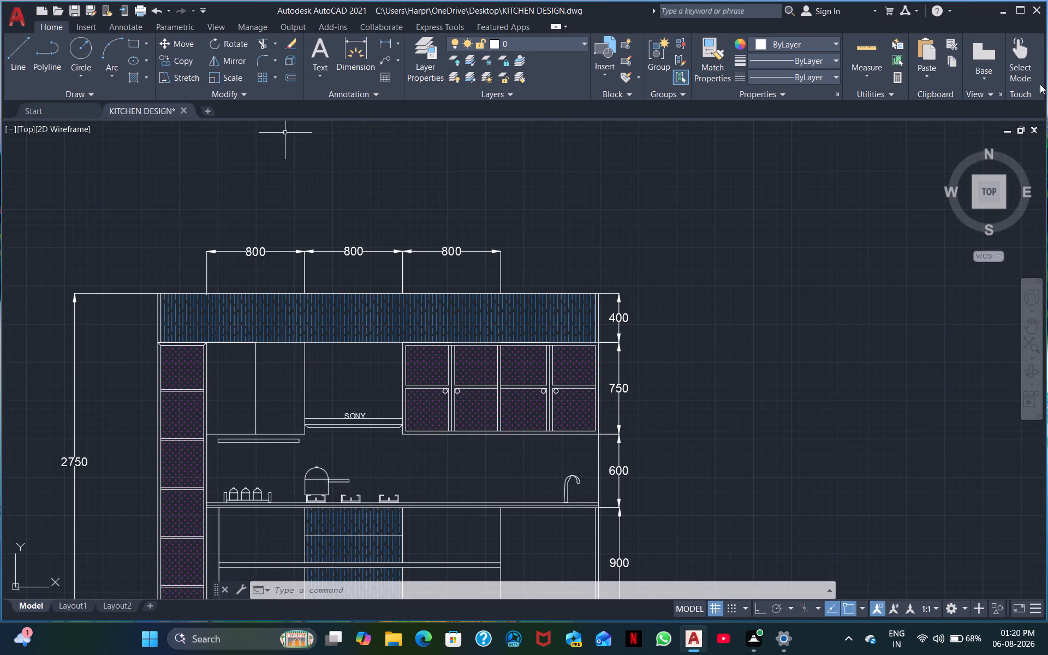
middle_click(672, 262)
scroll(672, 262, down, 1)
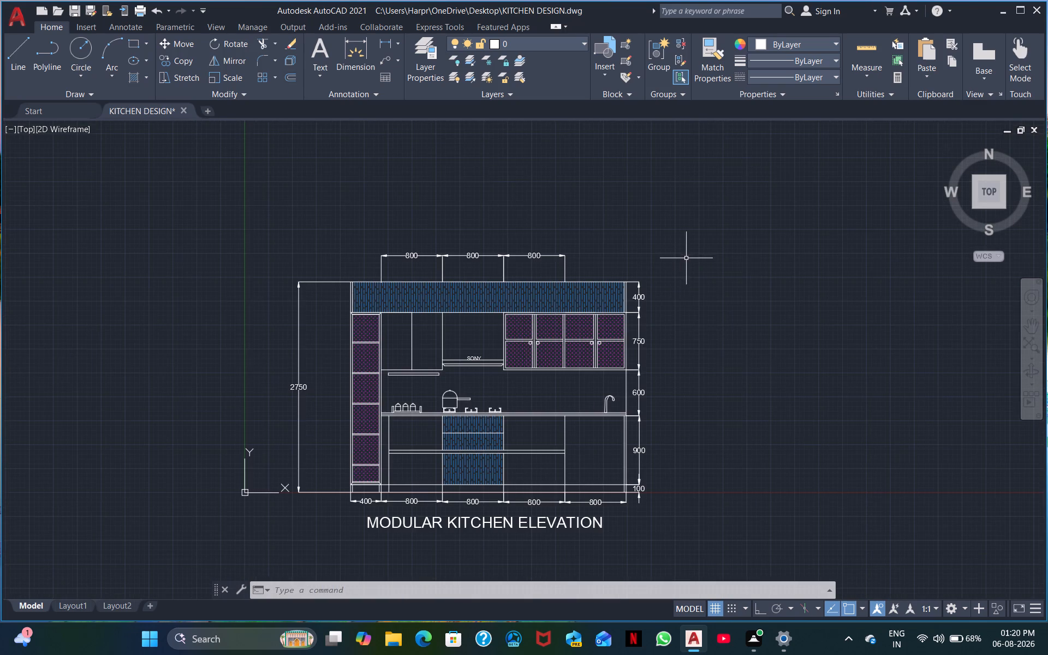
middle_drag(689, 267, 708, 186)
scroll(715, 215, up, 1)
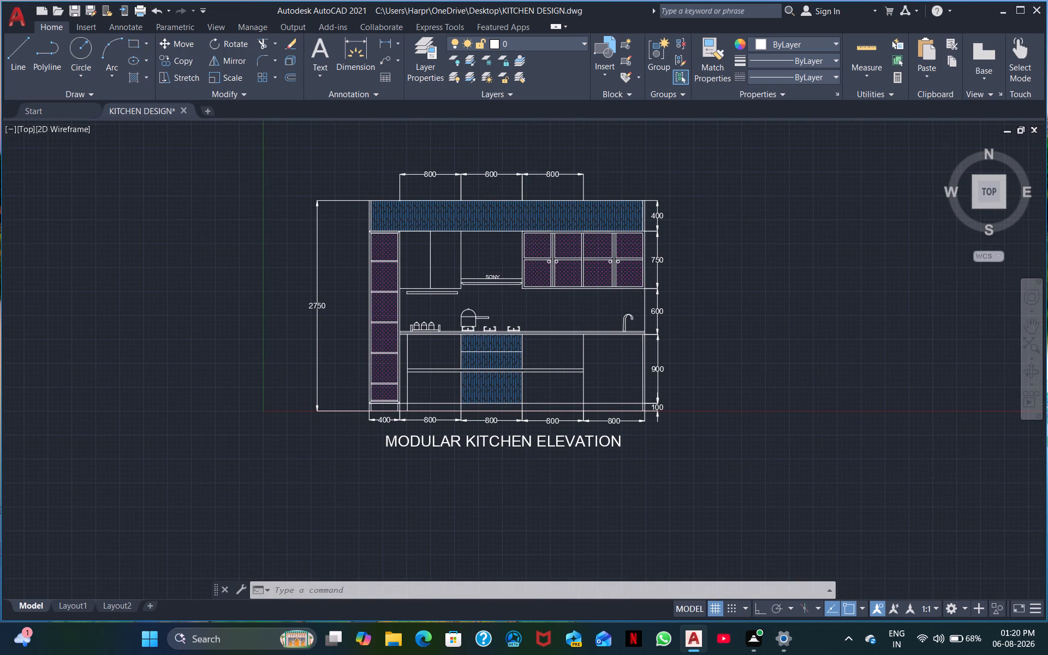
middle_drag(722, 233, 714, 347)
scroll(530, 243, up, 1)
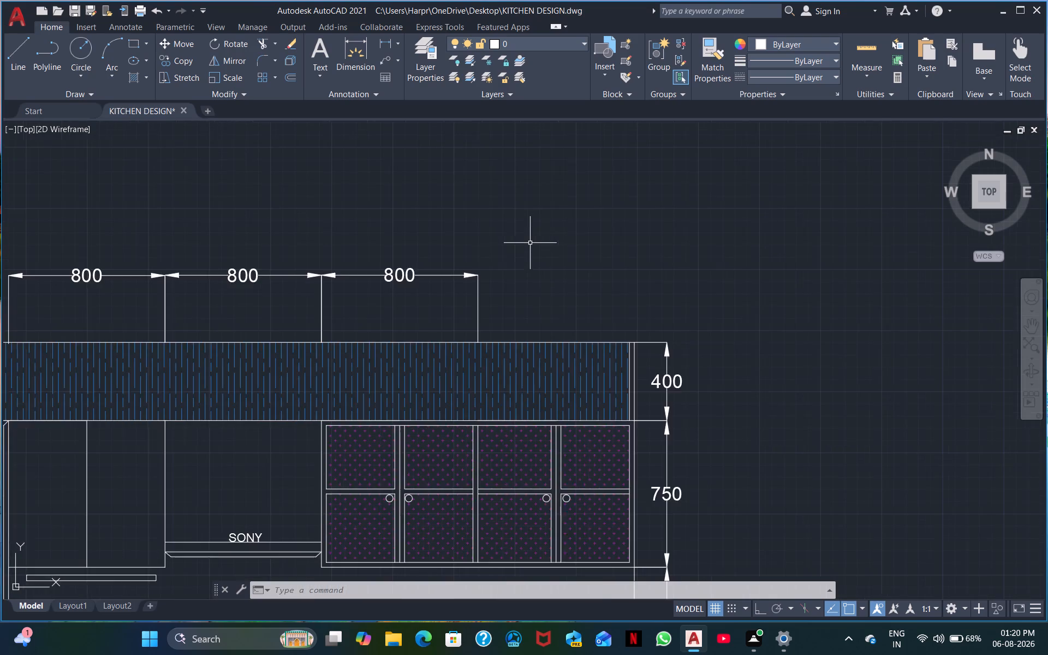
scroll(530, 243, up, 1)
middle_drag(609, 250, 855, 176)
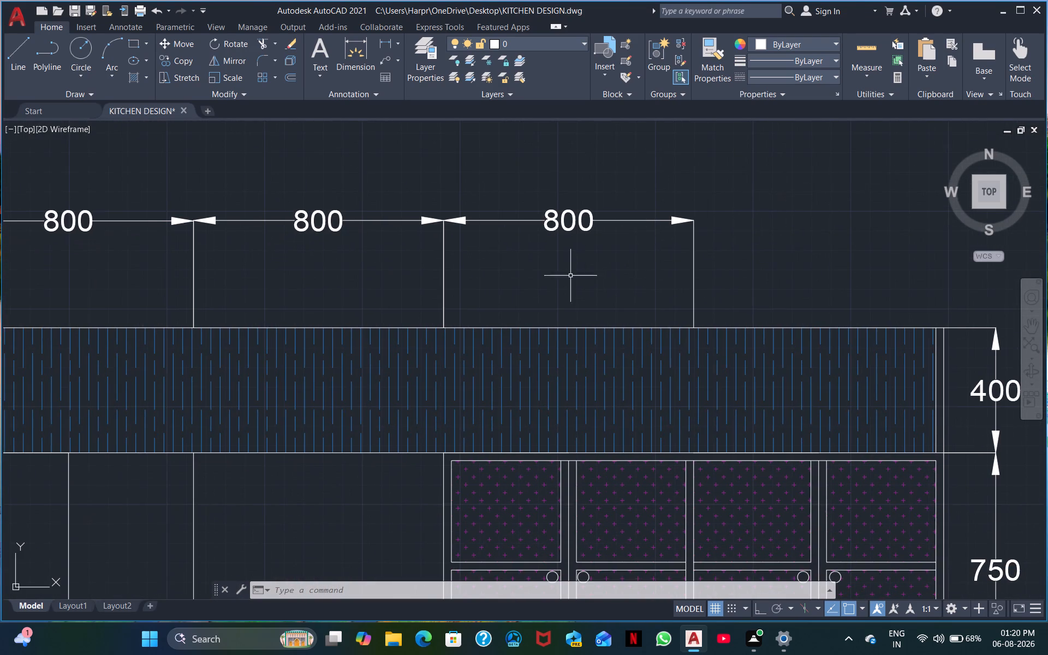
middle_drag(412, 277, 686, 231)
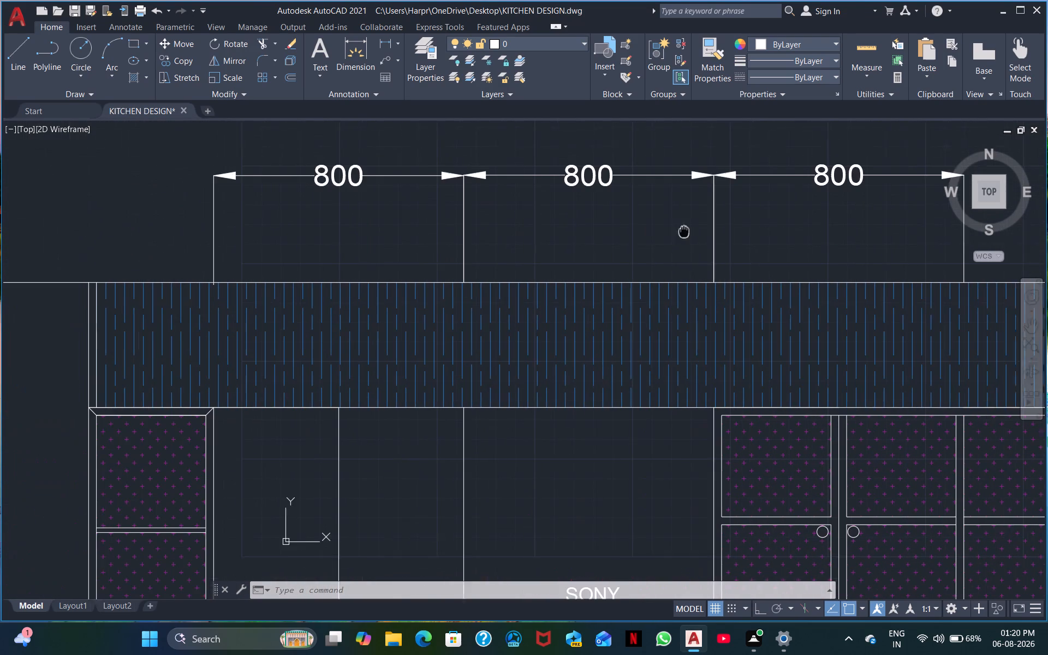
middle_drag(686, 231, 688, 230)
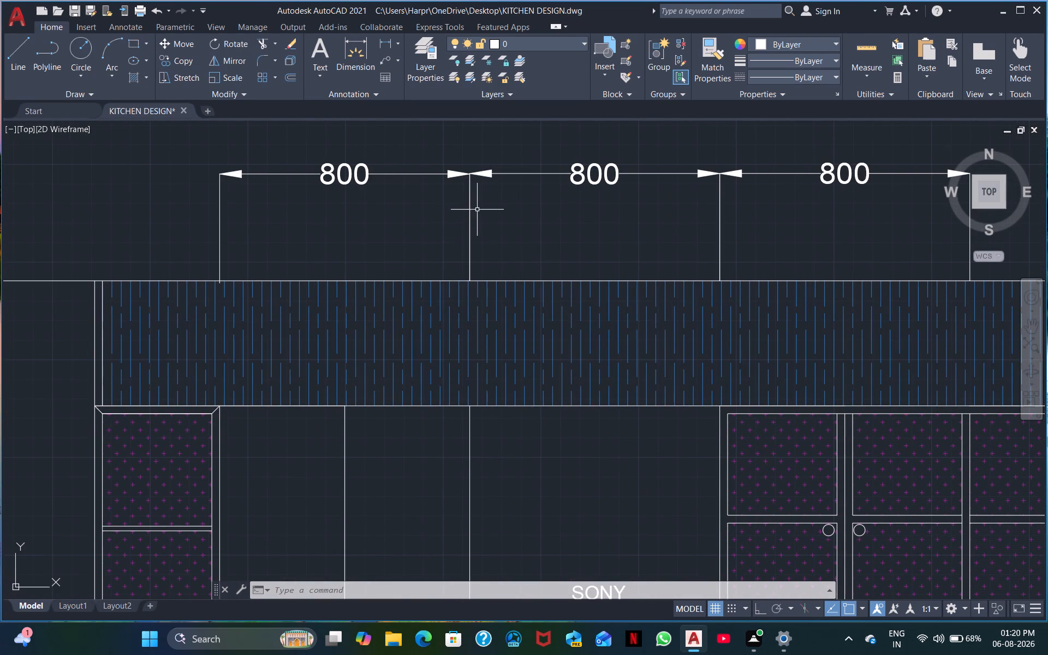
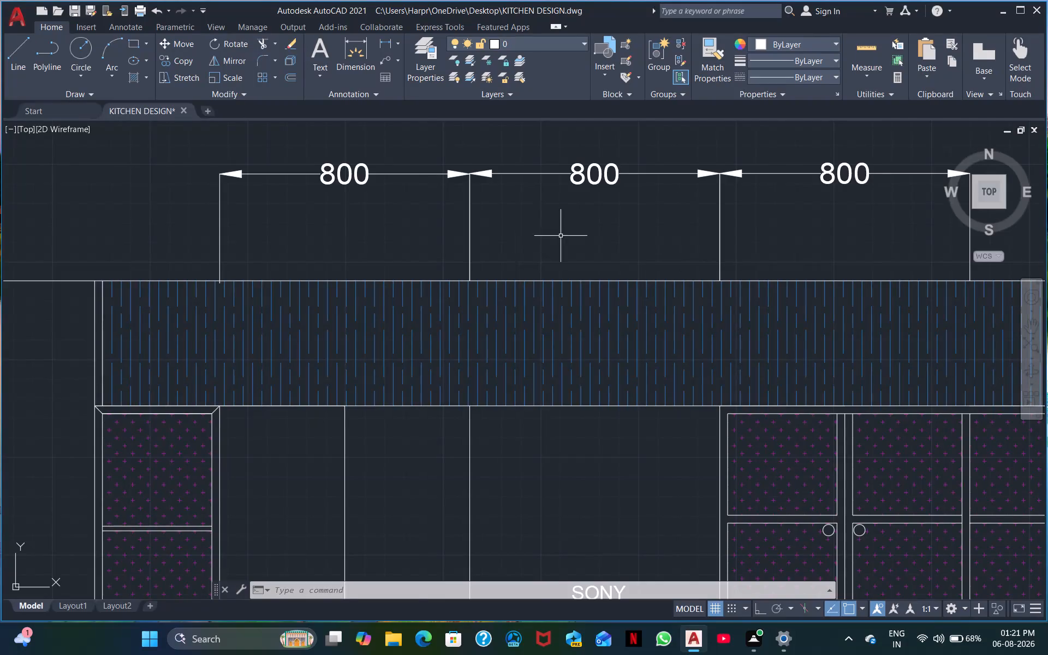
Join the cooking pot's body, handle, domed lid, lid knob and base line above the first burner.
scroll(532, 232, down, 2)
middle_drag(550, 424, 545, 418)
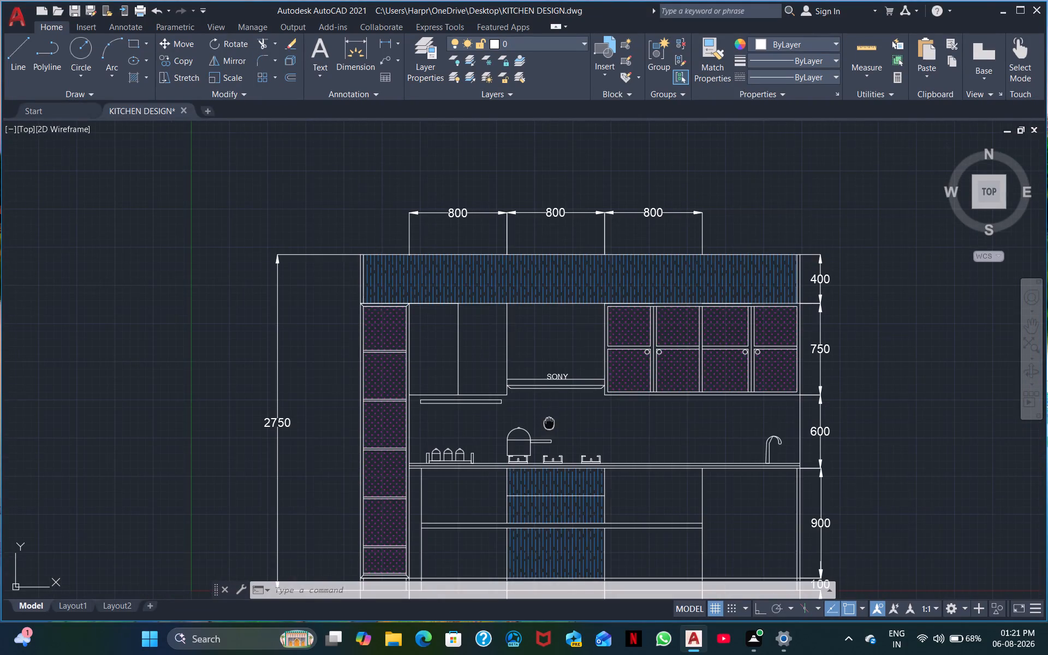
middle_drag(545, 418, 375, 323)
middle_drag(444, 319, 441, 350)
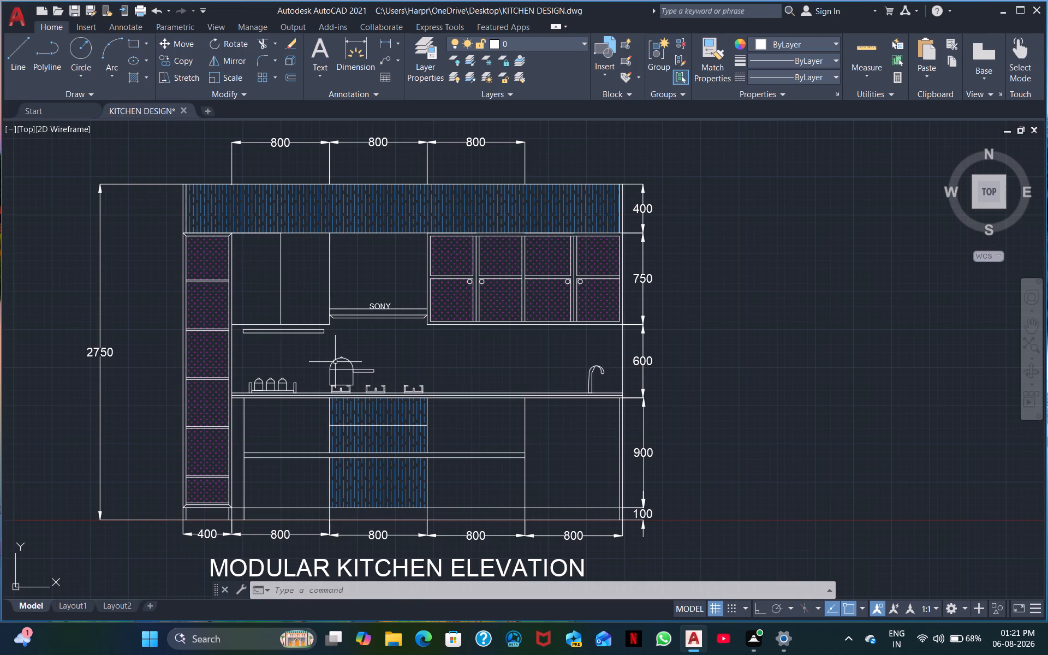
click(372, 374)
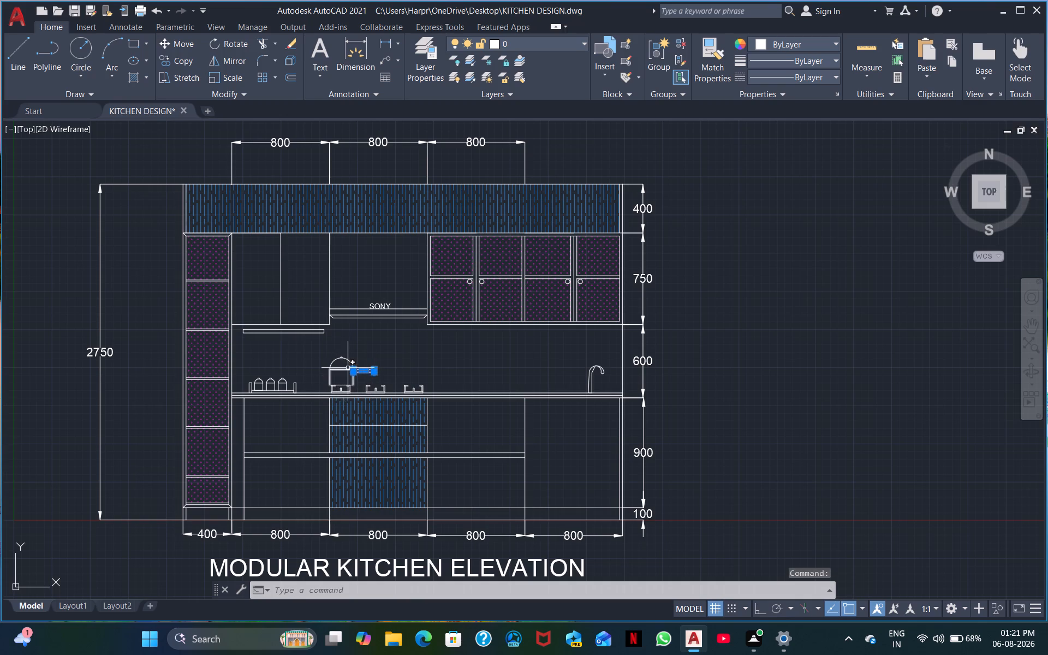
click(342, 370)
scroll(344, 360, up, 4)
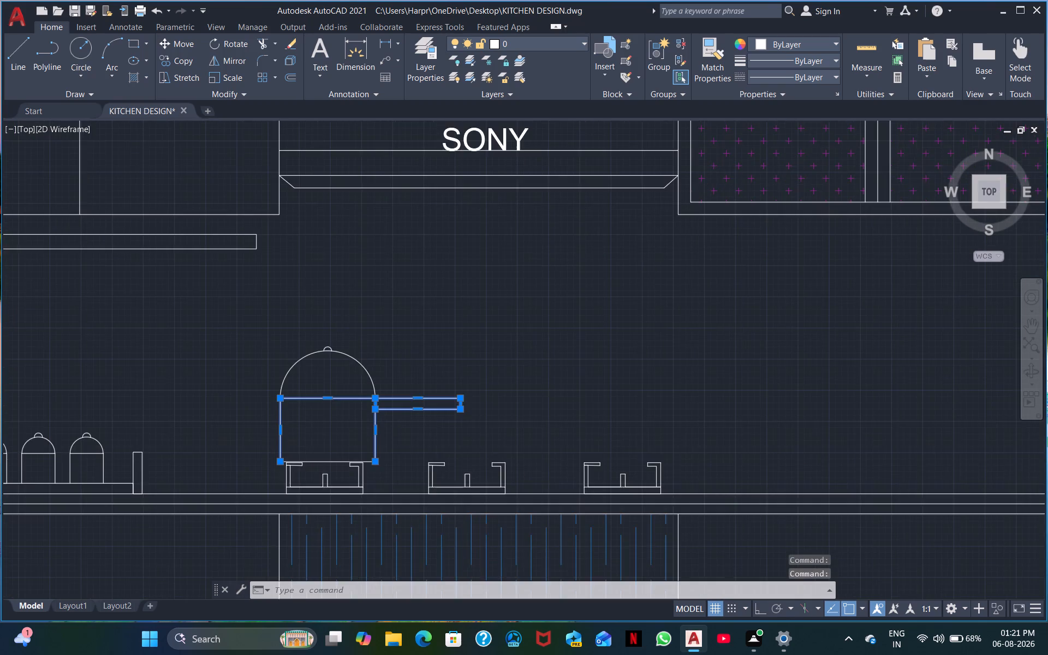
click(334, 346)
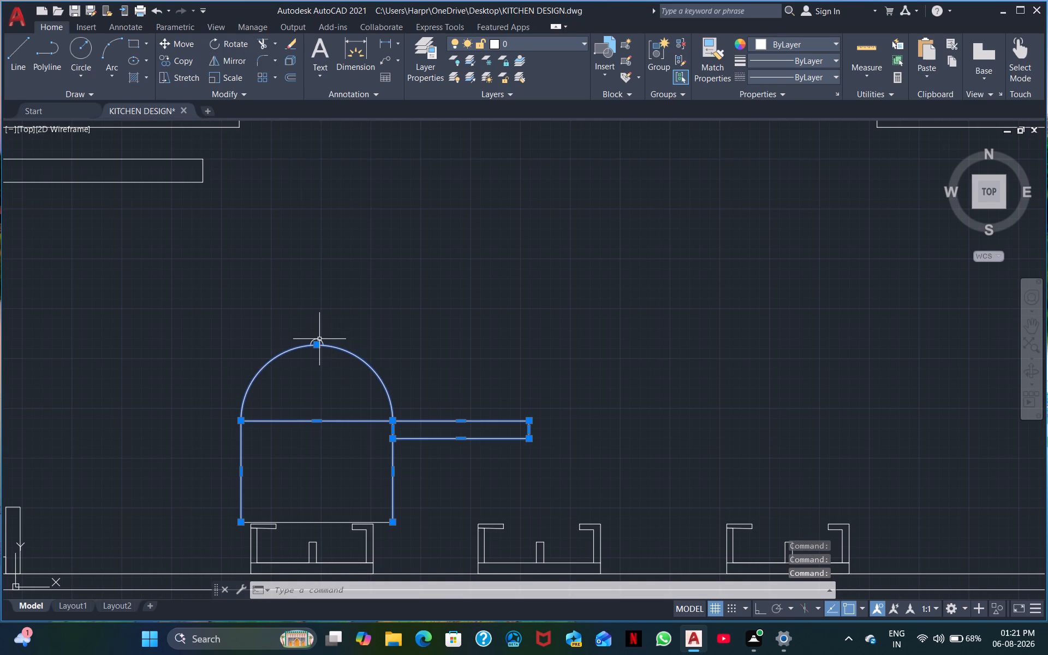
click(320, 340)
text(J)
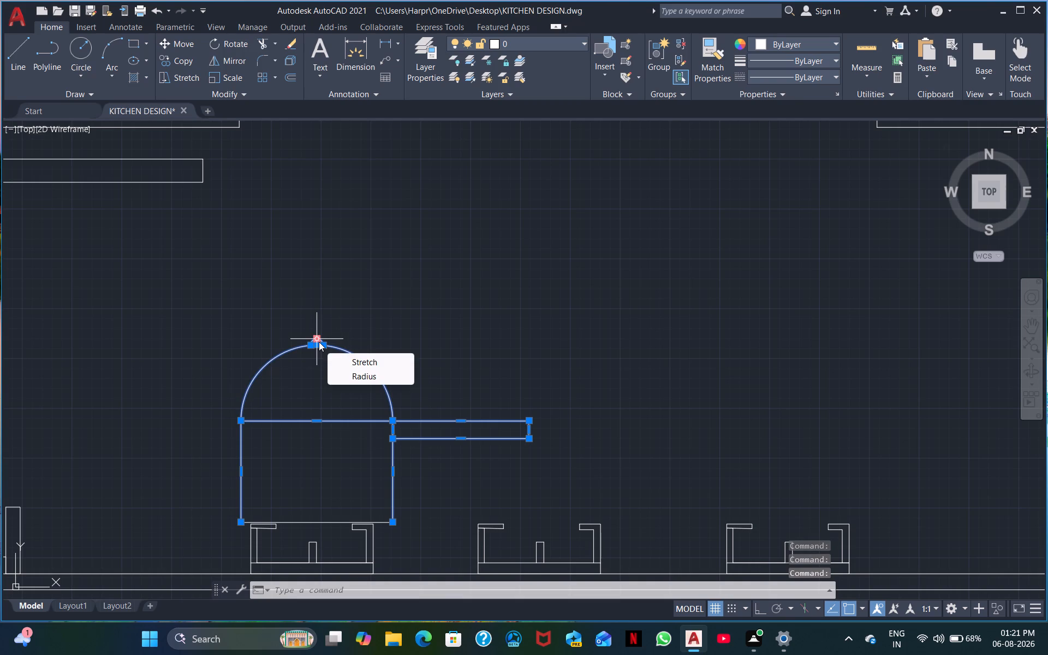
key(space)
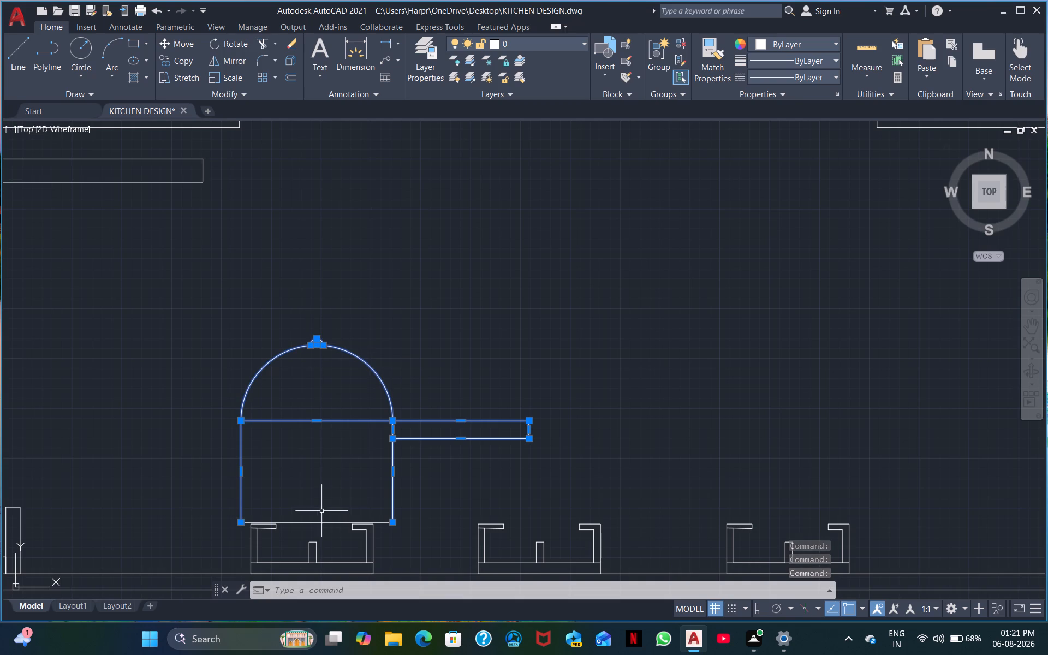
click(309, 523)
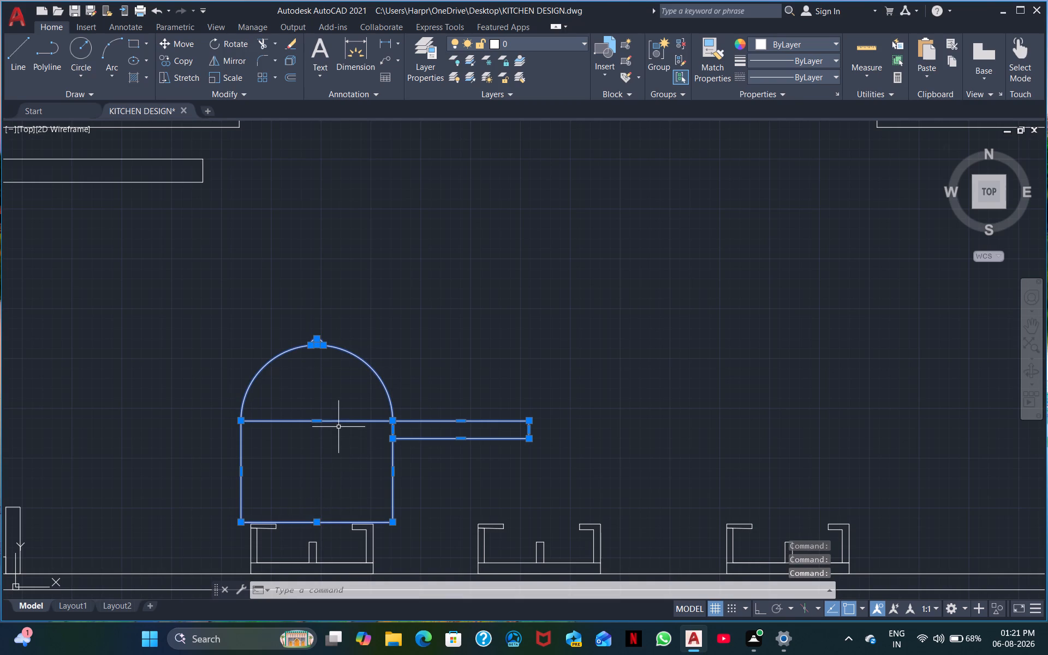
text(J)
key(space)
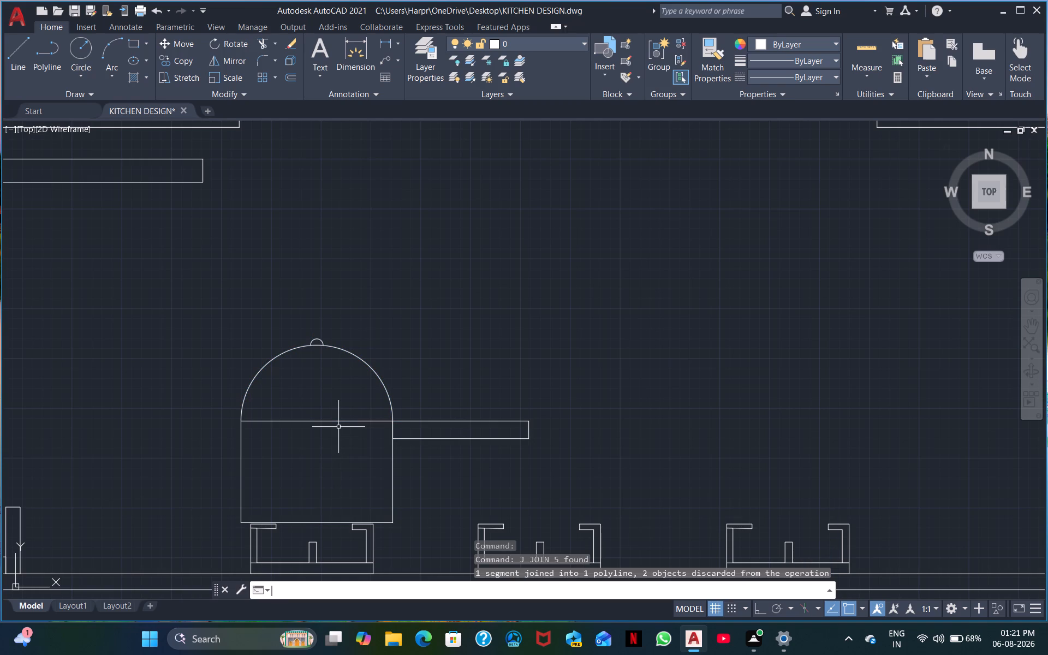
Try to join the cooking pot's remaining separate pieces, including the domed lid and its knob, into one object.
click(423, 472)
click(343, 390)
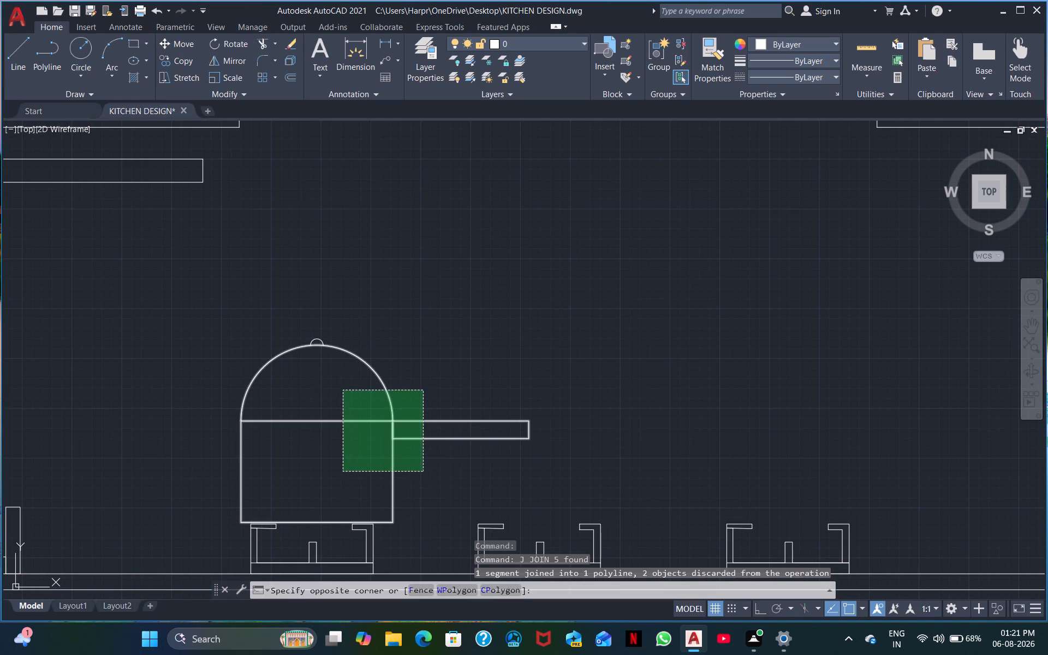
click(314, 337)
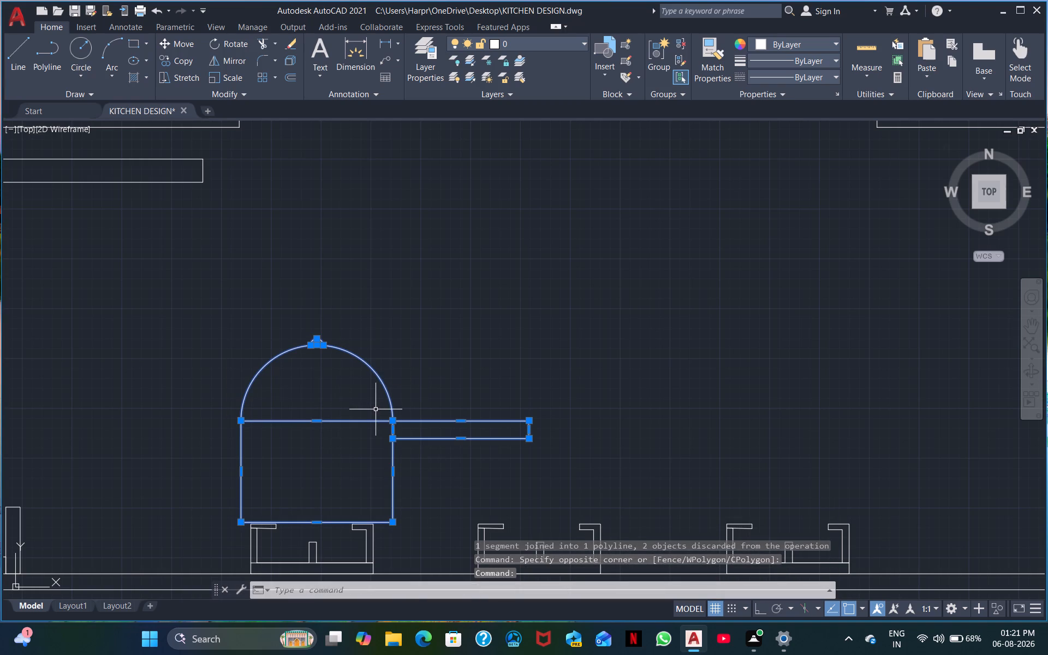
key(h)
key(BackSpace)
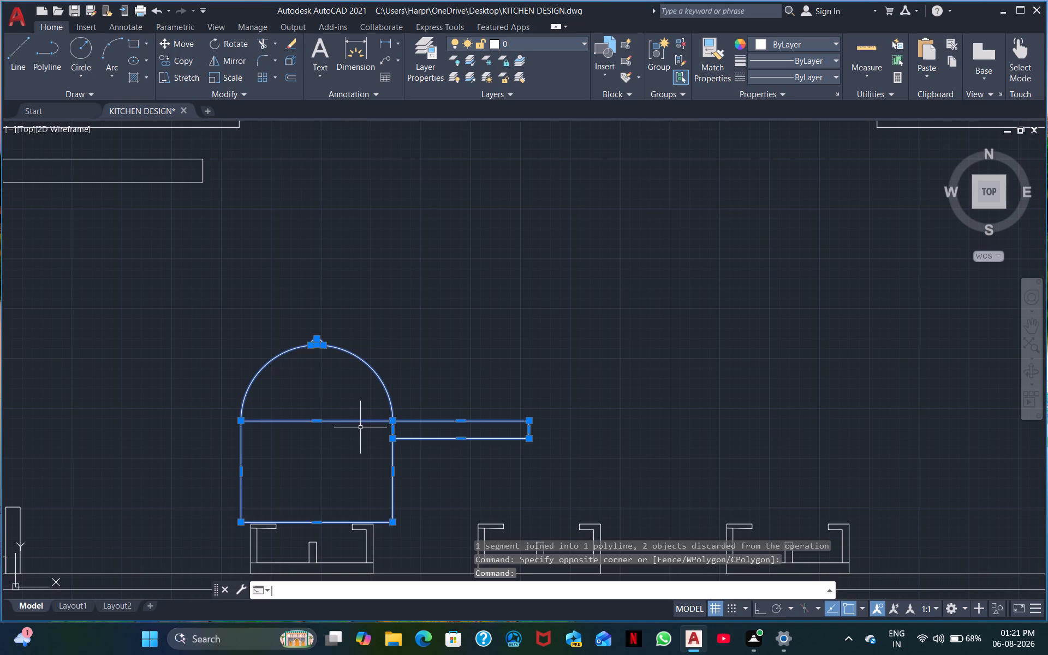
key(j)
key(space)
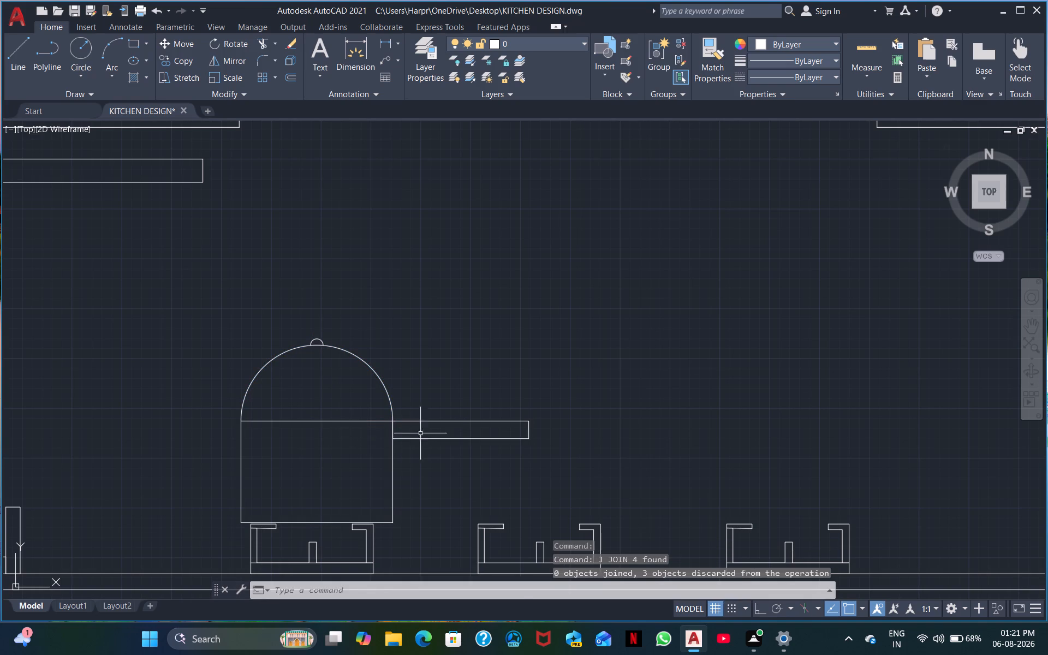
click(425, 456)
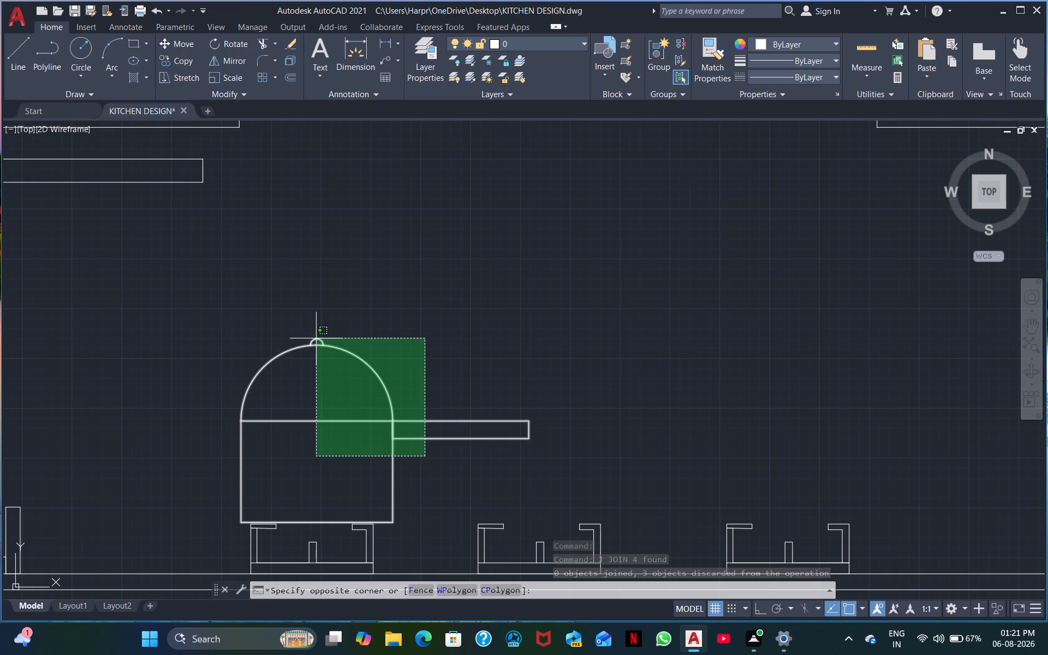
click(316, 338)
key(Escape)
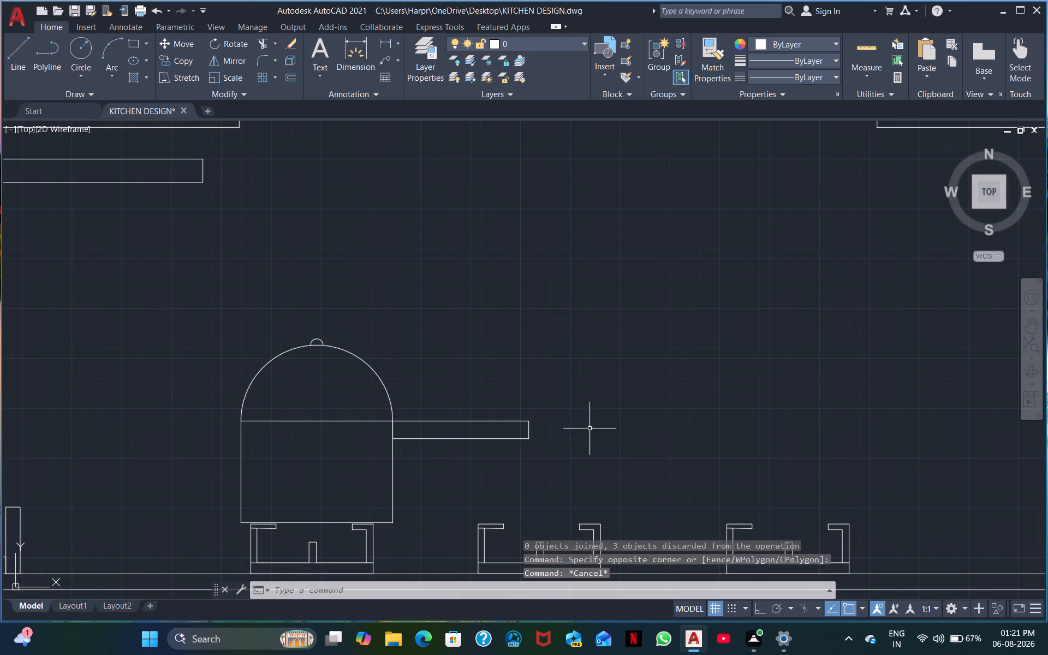
Examine the whole kitchen elevation, from the upper cabinets and hood down to the base units, dimensions and title.
scroll(430, 367, down, 3)
middle_drag(483, 375, 366, 489)
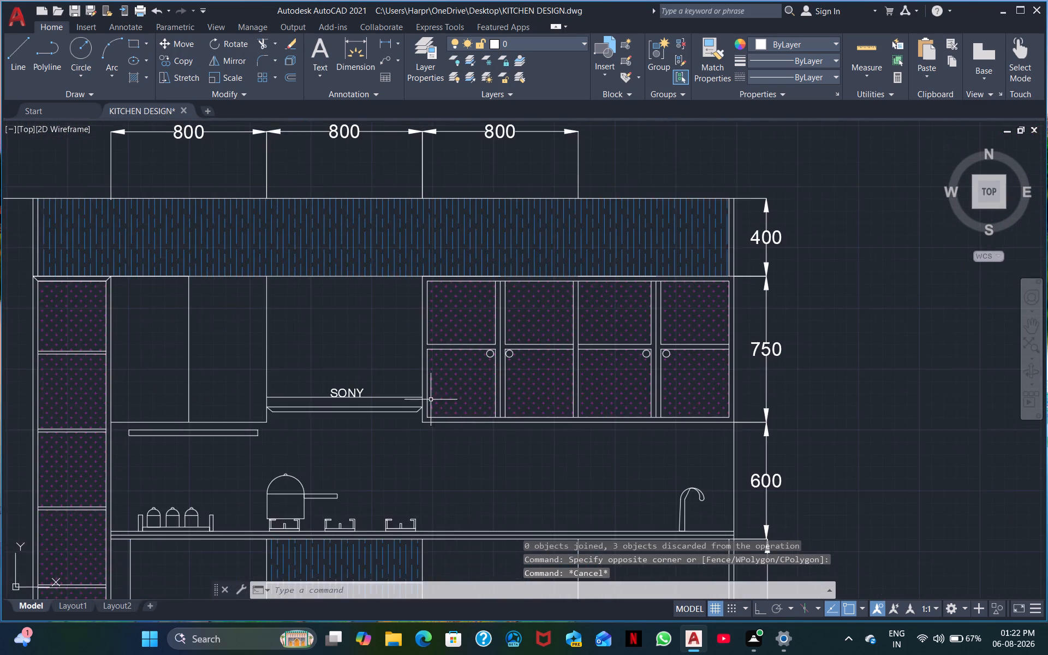
middle_drag(428, 400, 420, 302)
scroll(420, 302, down, 3)
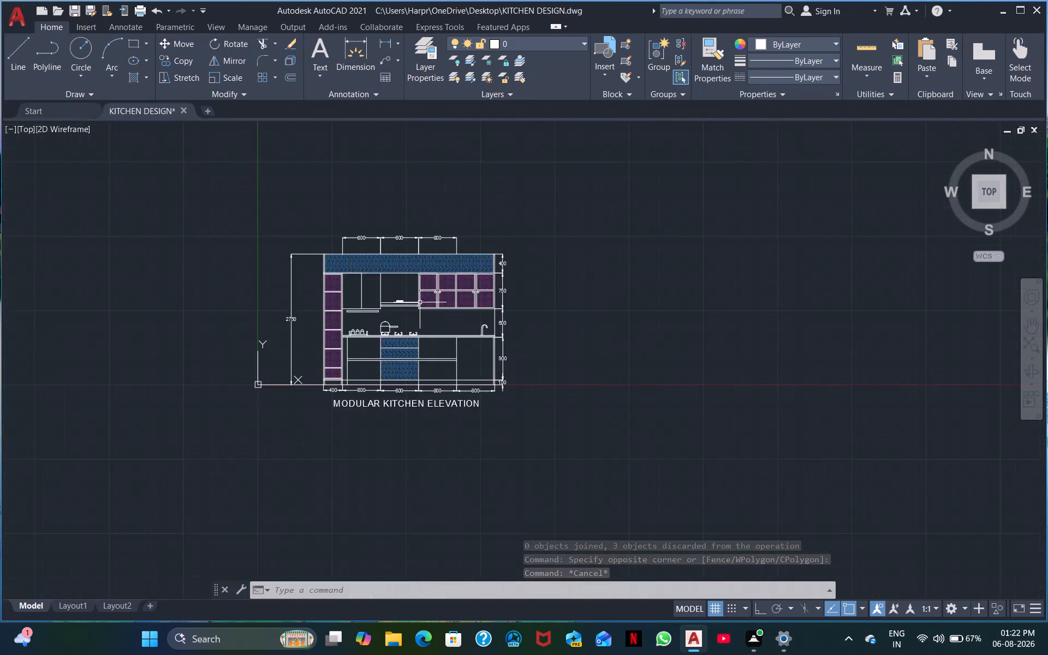
scroll(420, 302, up, 1)
scroll(420, 302, down, 2)
scroll(420, 302, up, 4)
scroll(420, 302, down, 3)
middle_drag(434, 313, 530, 307)
scroll(517, 329, up, 1)
middle_drag(519, 328, 508, 353)
scroll(508, 353, up, 1)
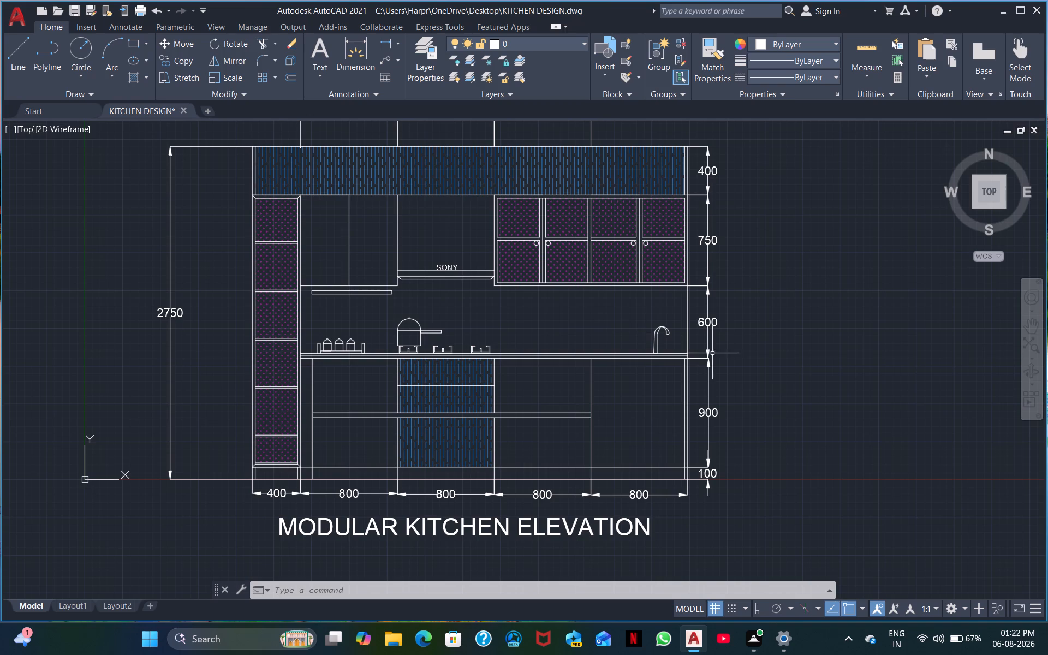
Copy the sink tap from its lower-left base corner to a point left of the original on the countertop's top edge.
middle_drag(768, 308, 581, 344)
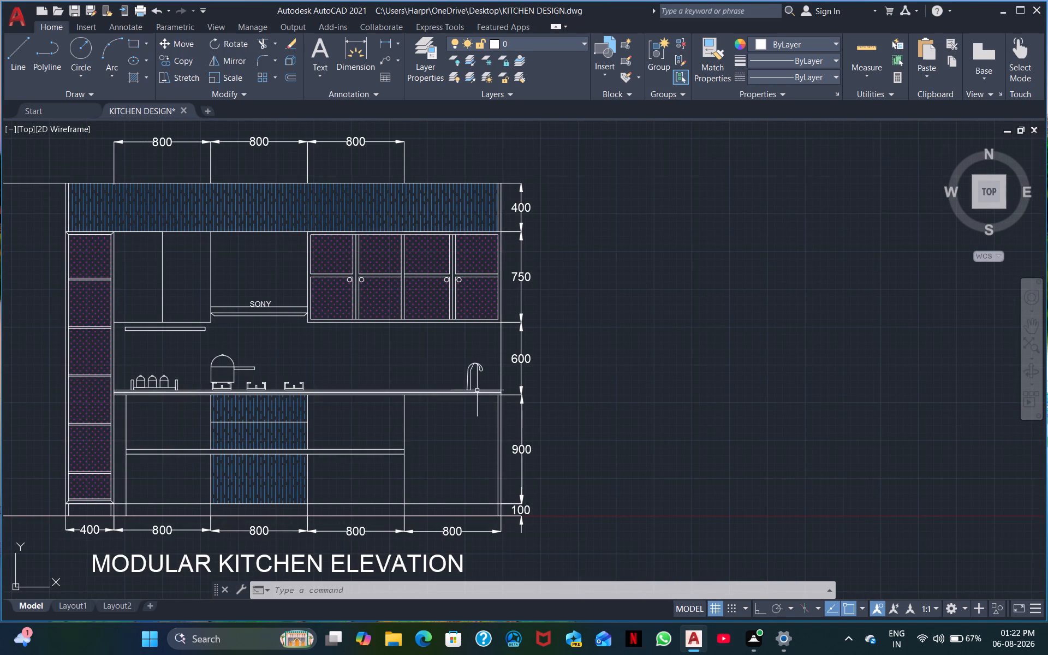
click(474, 384)
click(457, 348)
right_click(457, 348)
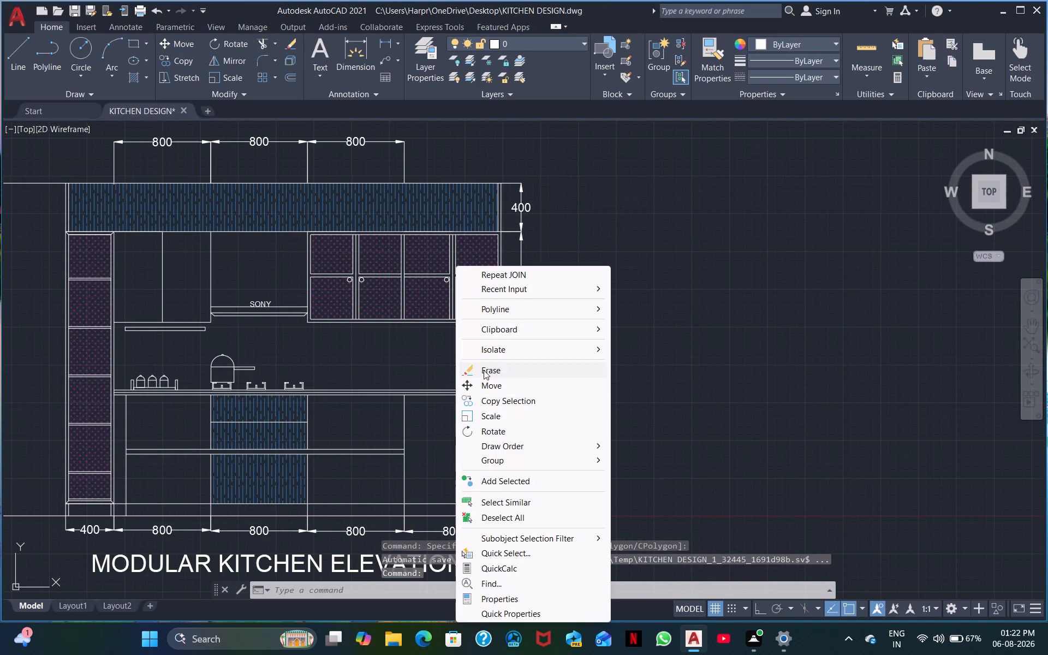
click(497, 402)
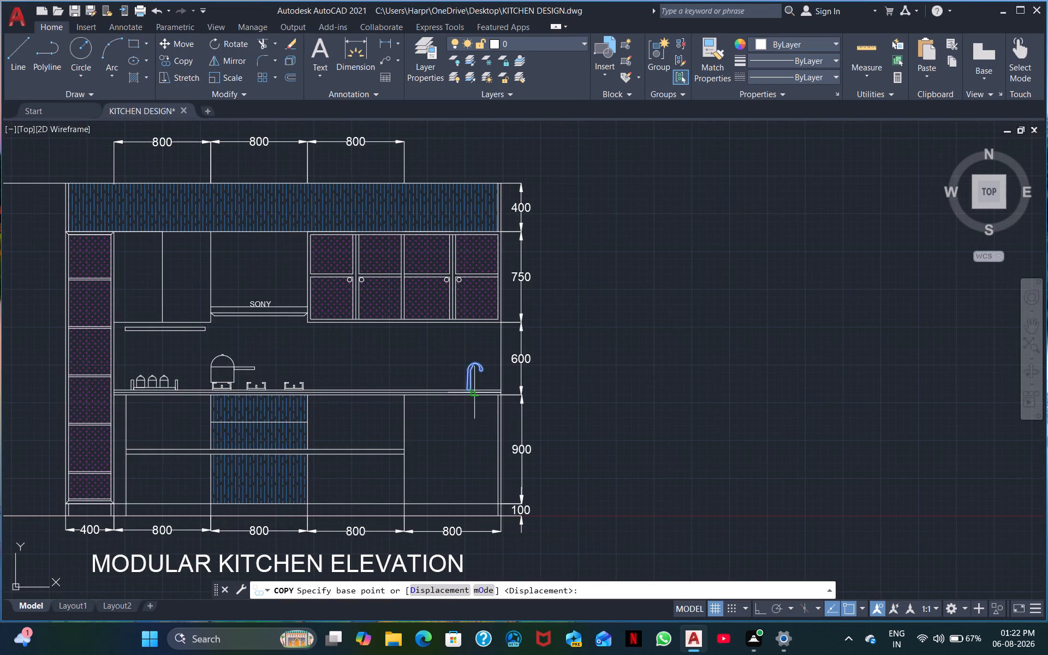
scroll(464, 385, up, 4)
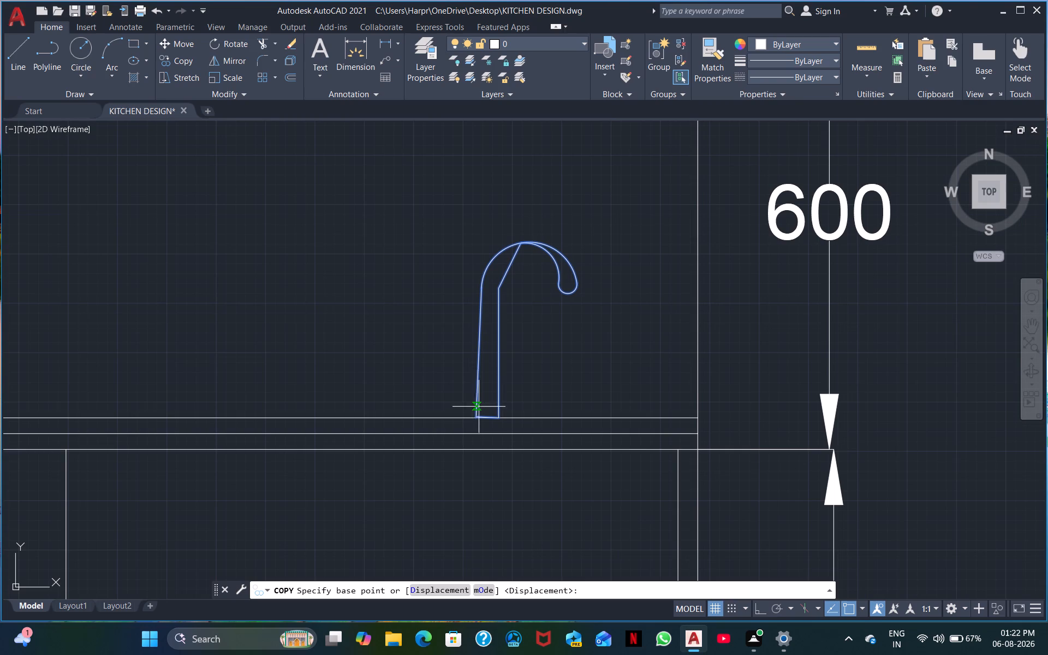
click(475, 415)
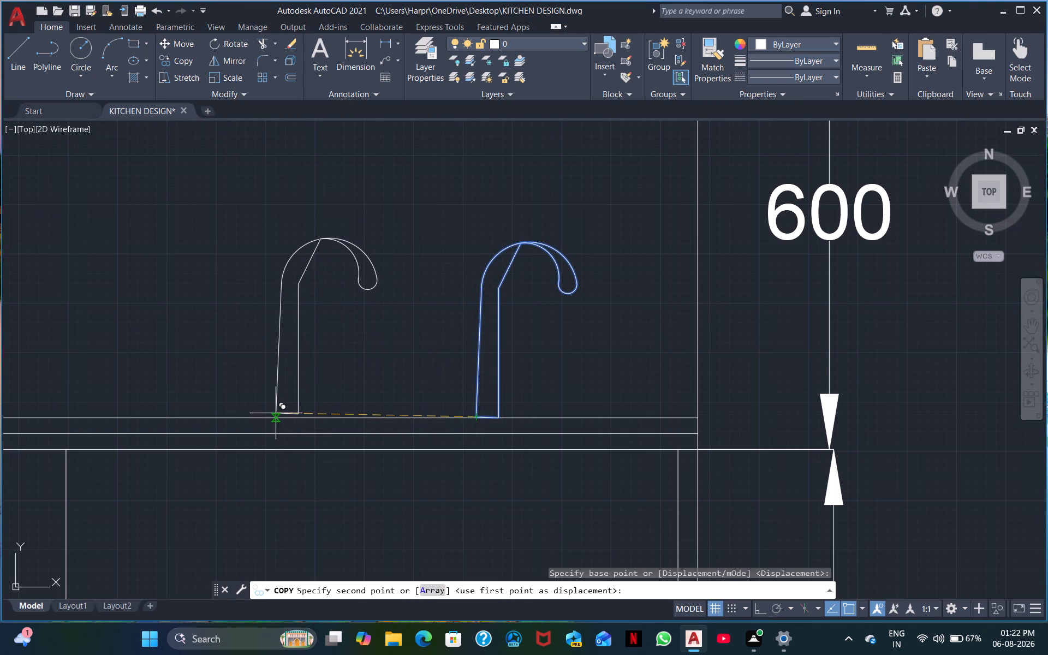
scroll(270, 418, up, 2)
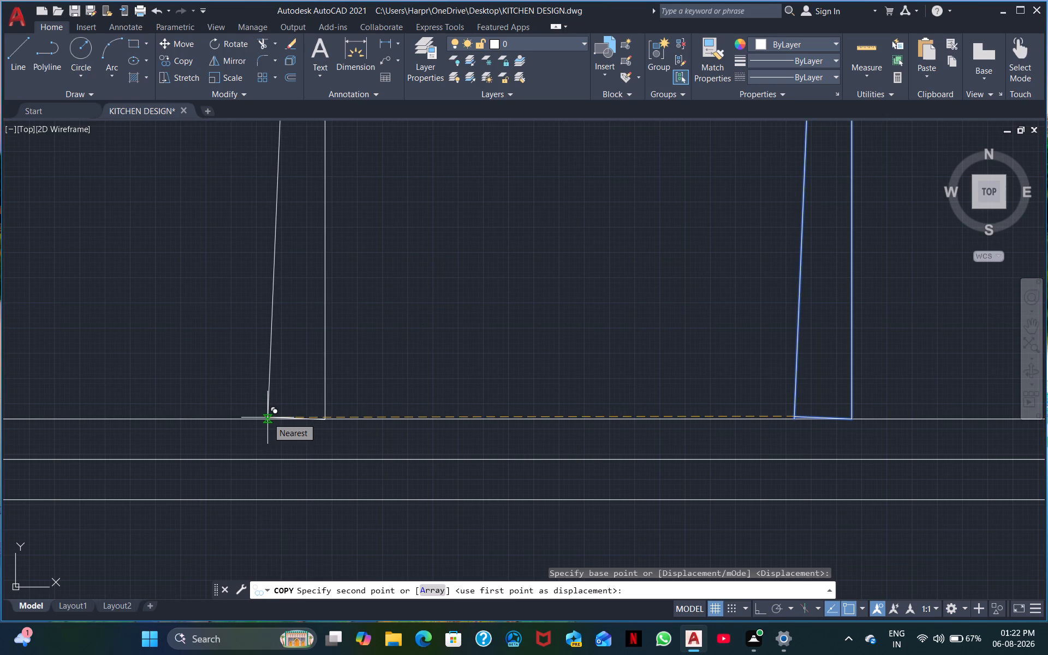
click(266, 419)
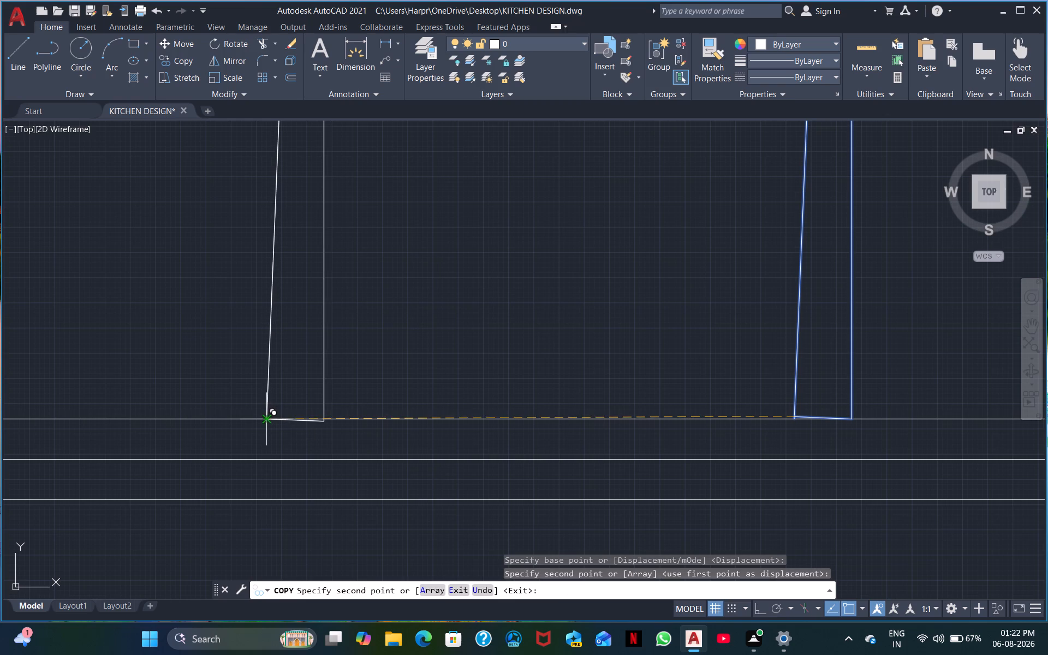
scroll(100, 416, down, 2)
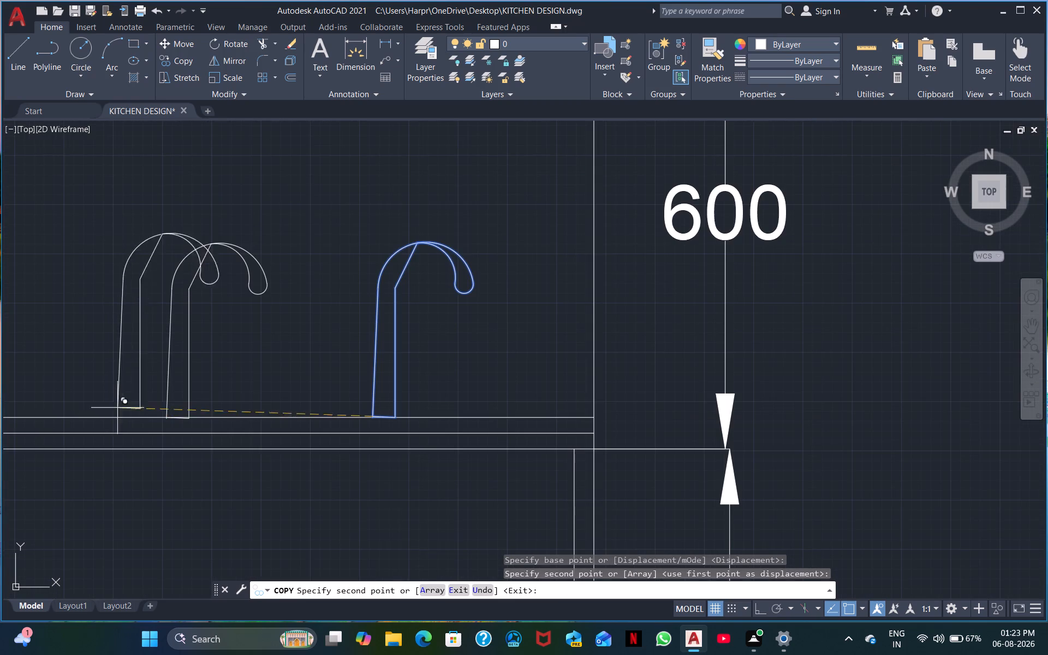
middle_drag(68, 411, 230, 338)
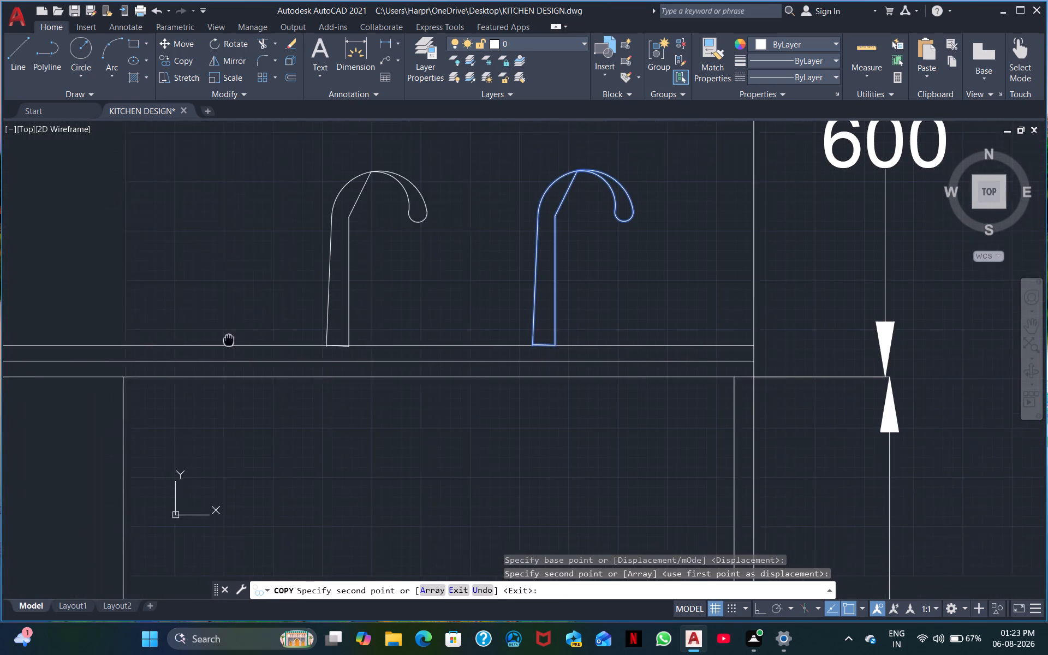
middle_drag(230, 338, 247, 335)
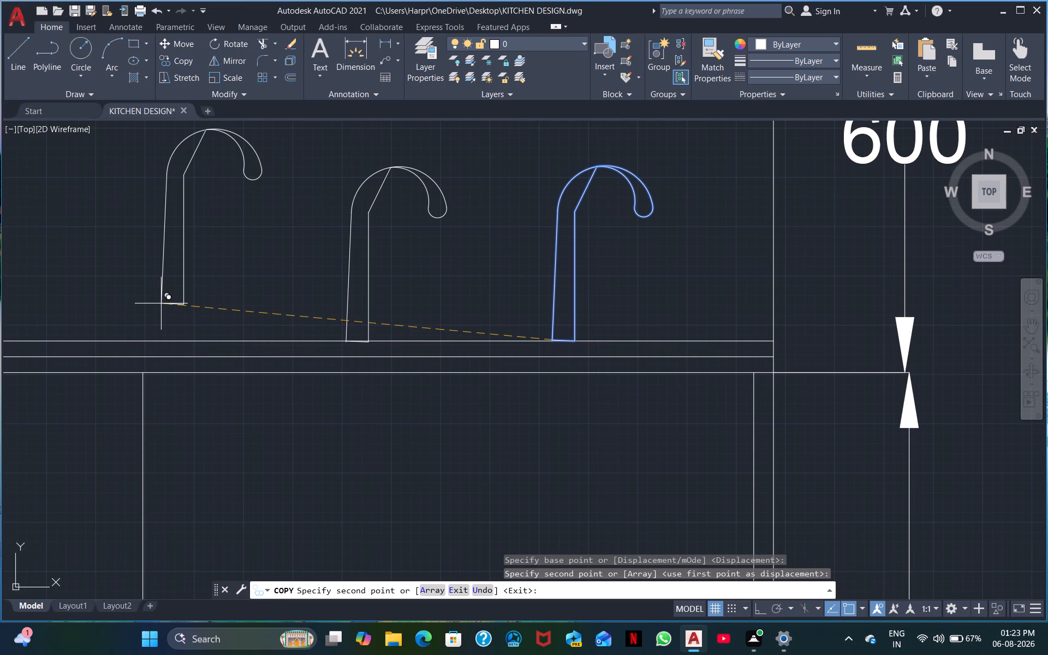
right_click(161, 303)
click(191, 325)
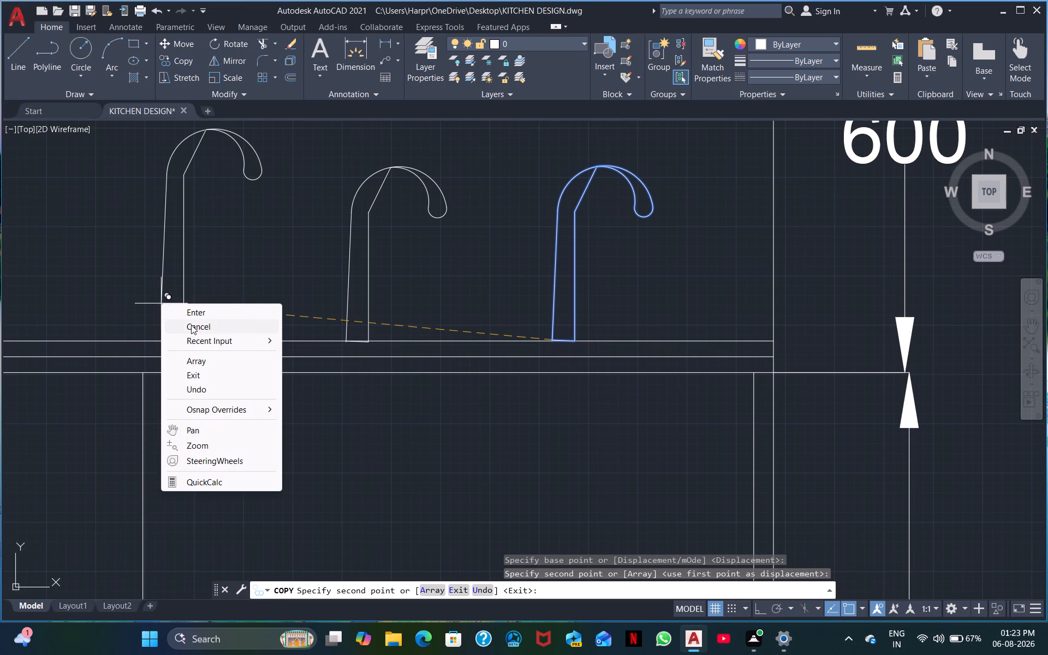
Run Join on the entire kitchen elevation, selecting all its linework, hatches, dimensions and title together.
scroll(725, 209, down, 2)
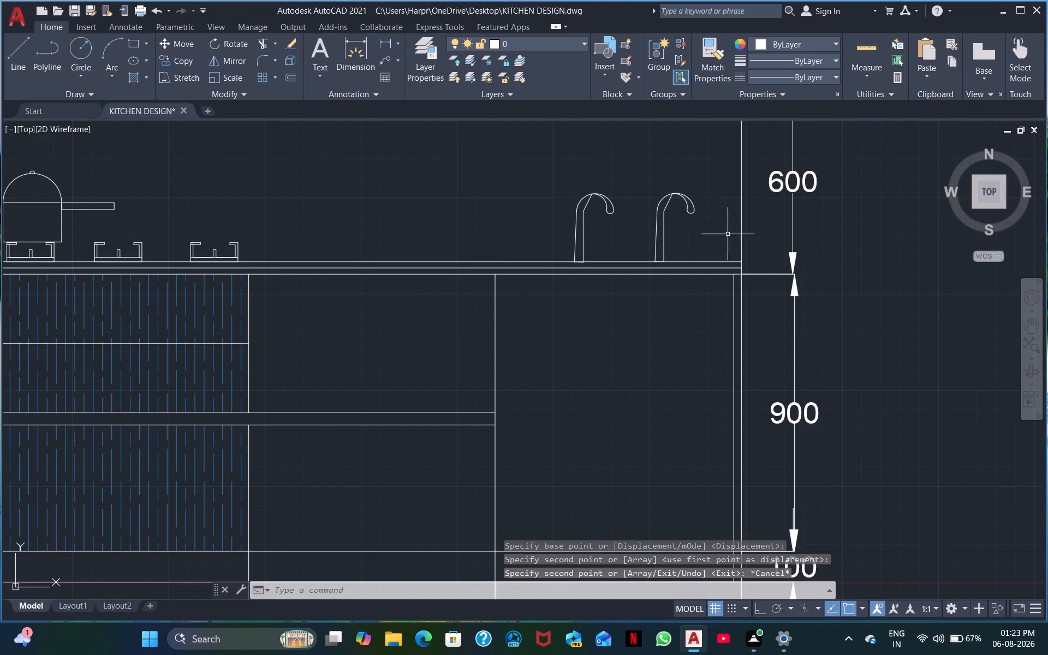
scroll(705, 248, down, 1)
scroll(692, 327, down, 1)
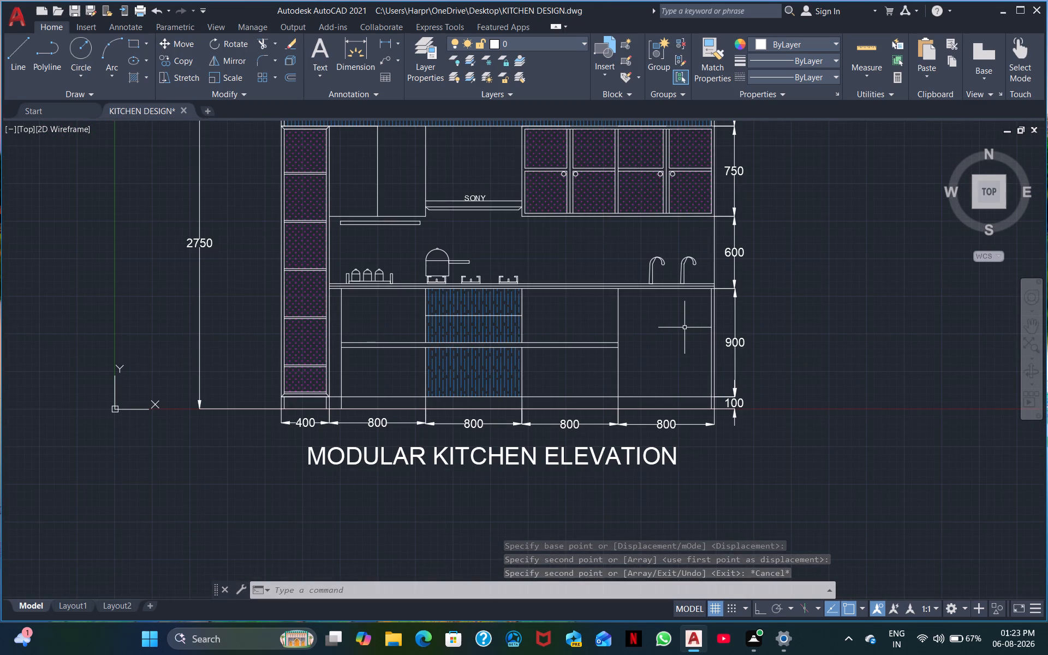
scroll(683, 326, down, 1)
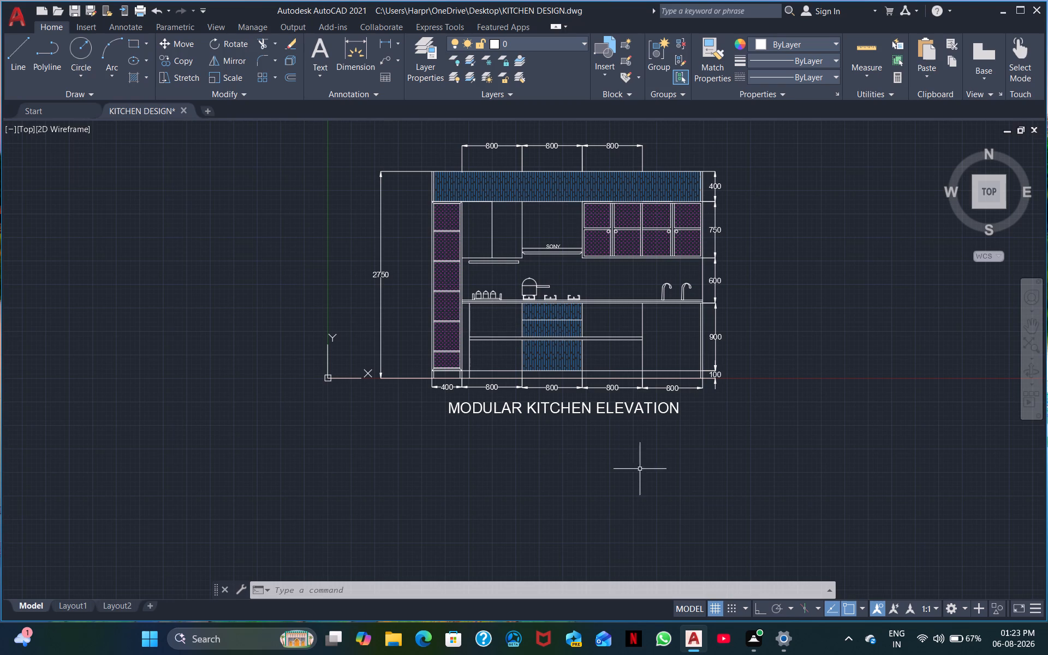
click(801, 478)
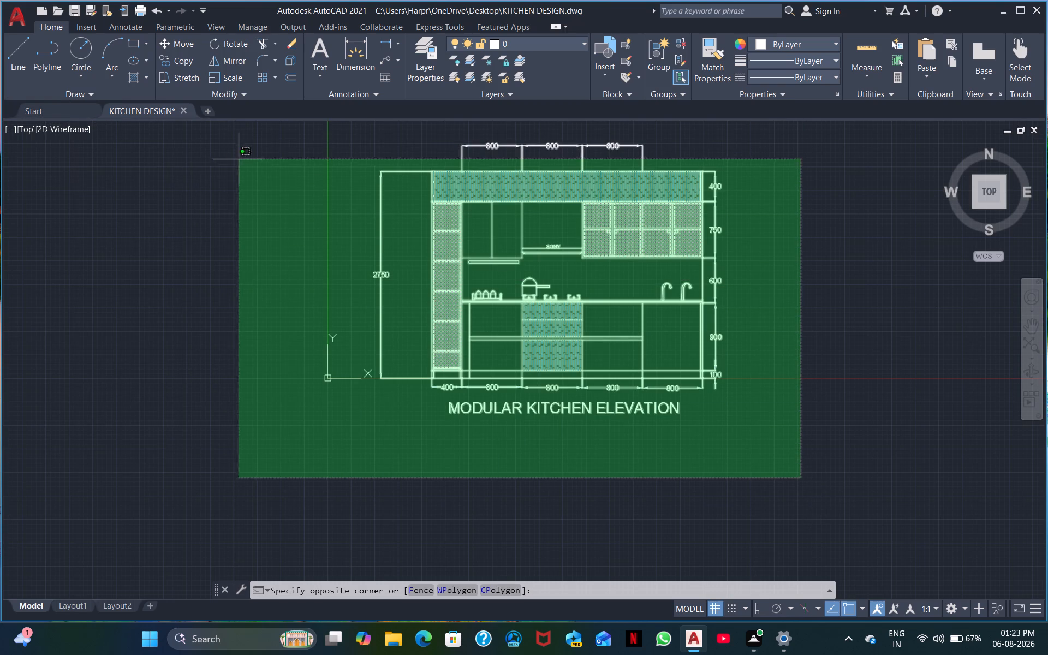
click(267, 137)
key(j)
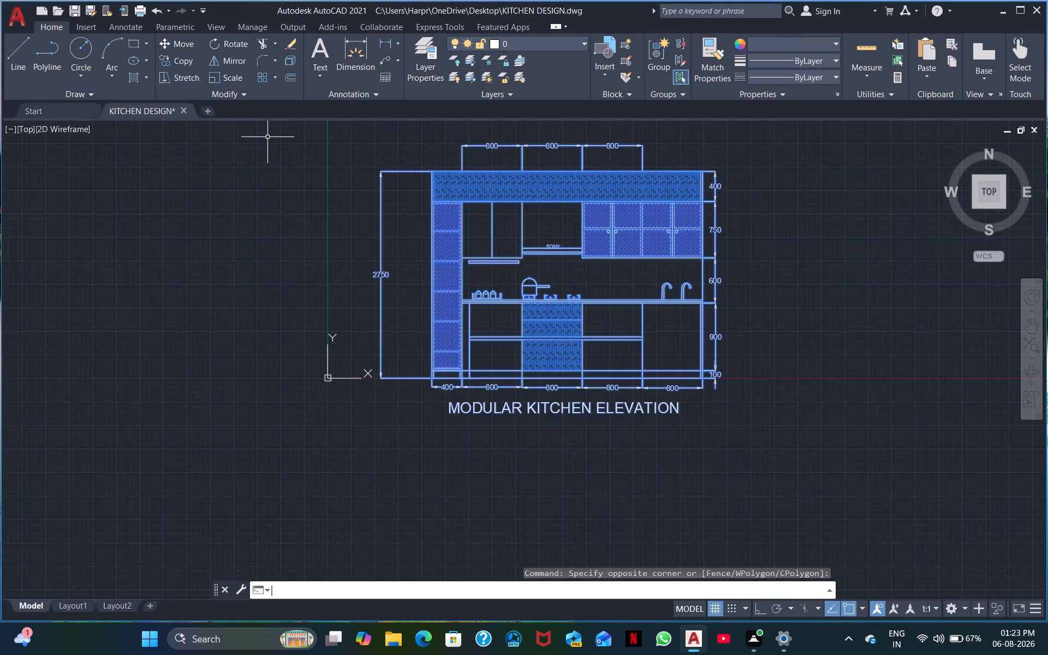
key(space)
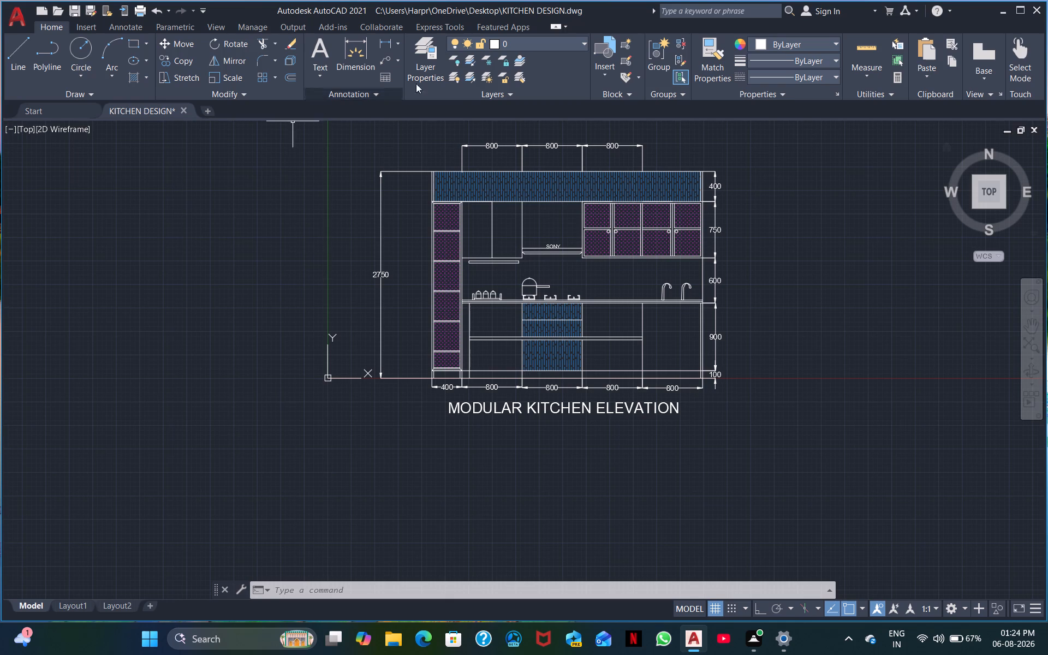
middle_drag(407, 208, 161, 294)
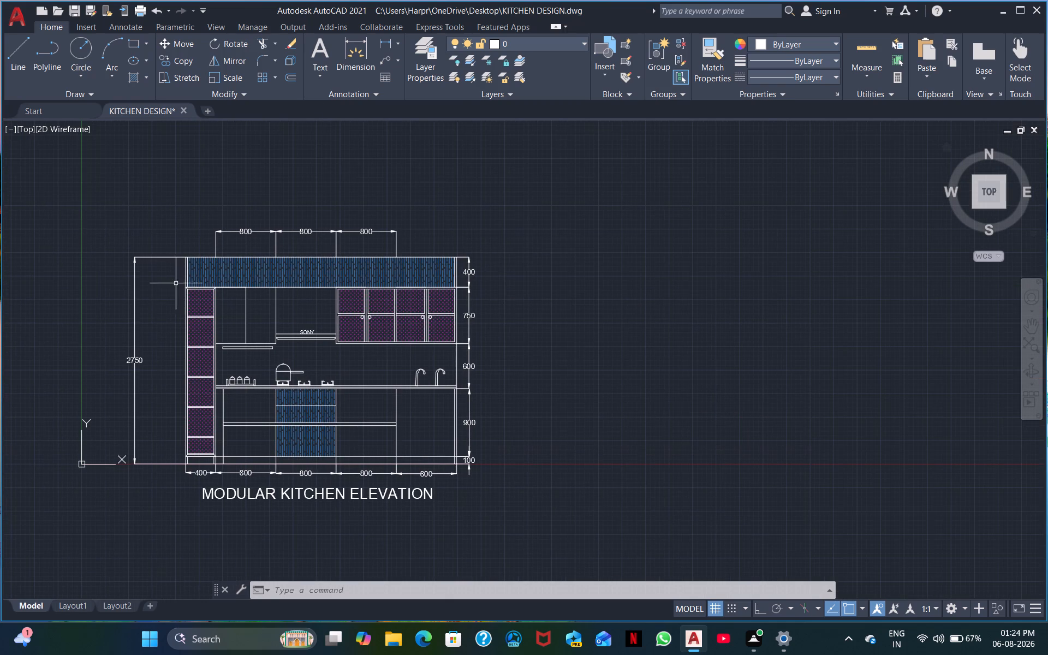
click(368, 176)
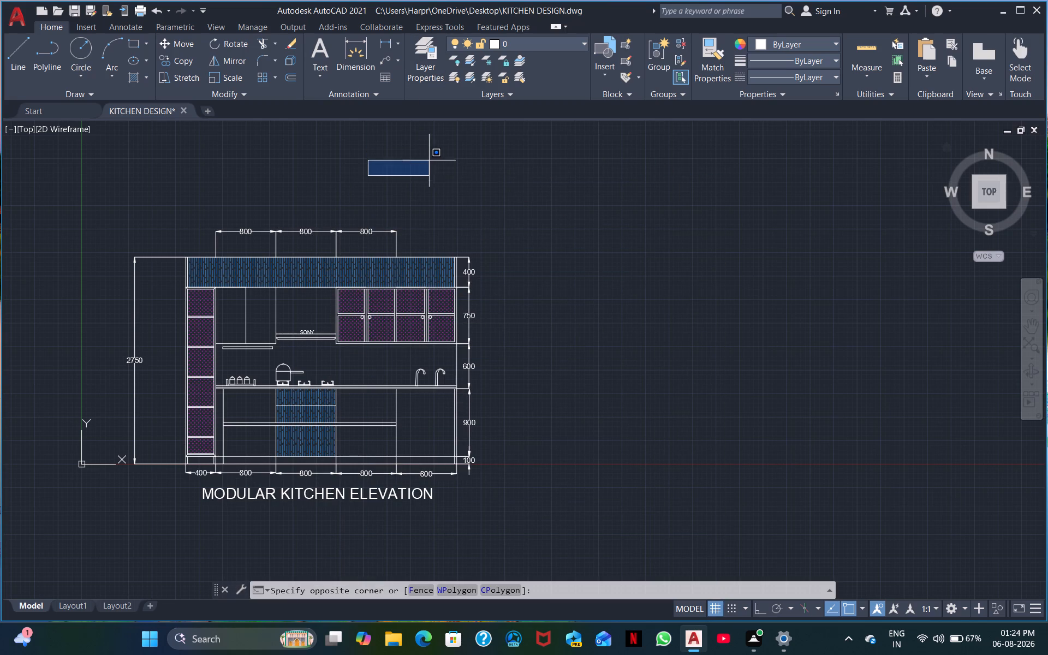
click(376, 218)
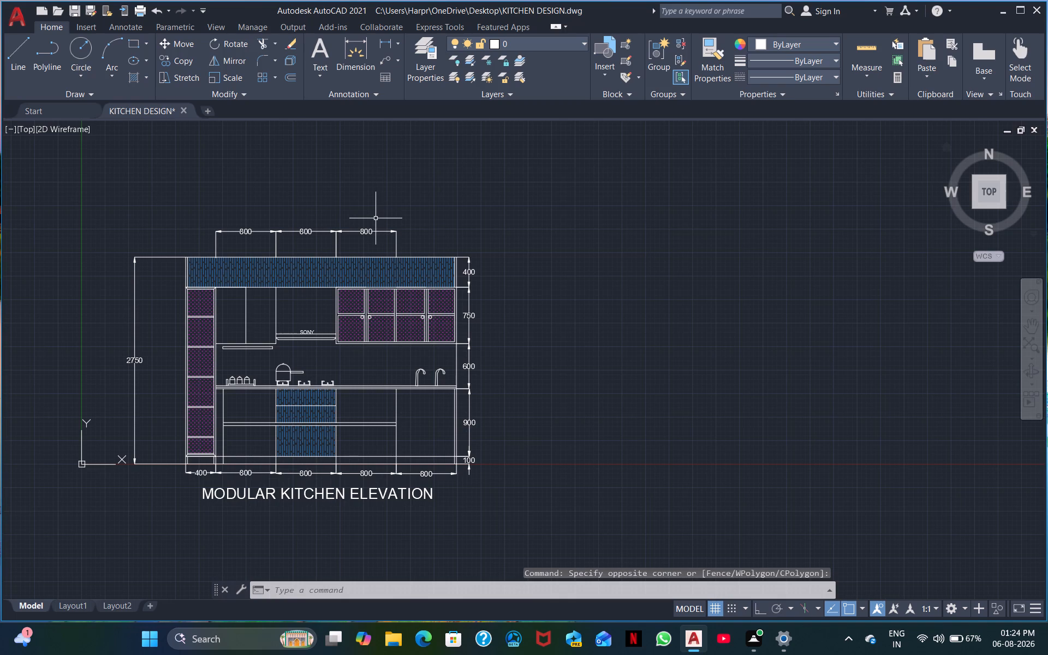
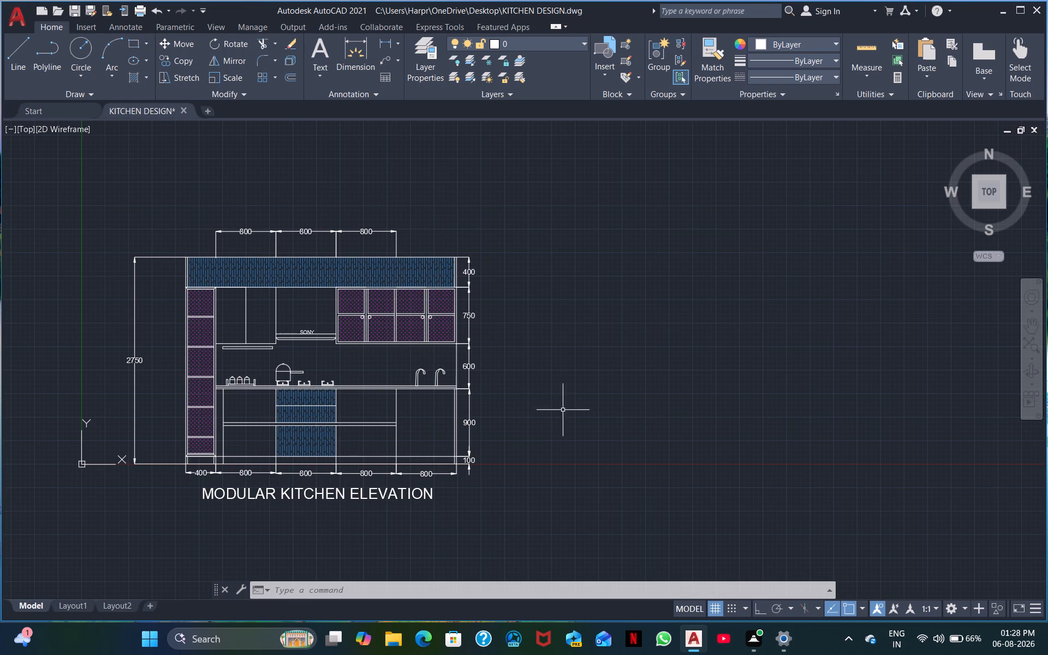
Select the entire kitchen elevation, including its linework, hatches, dimensions and the MODULAR KITCHEN ELEVATION title.
click(507, 483)
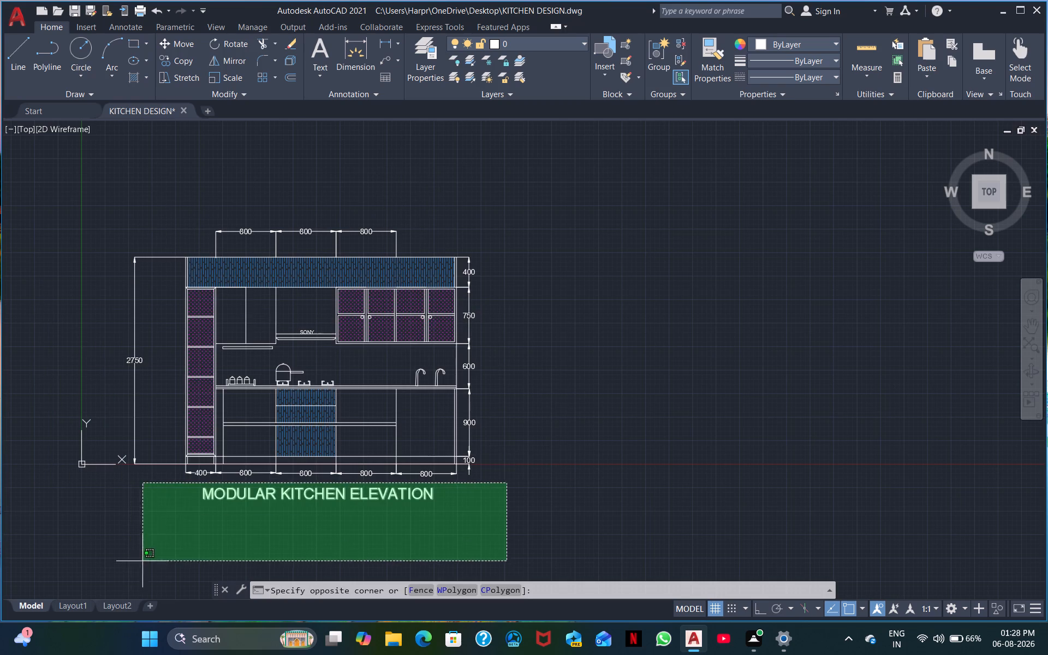
click(202, 552)
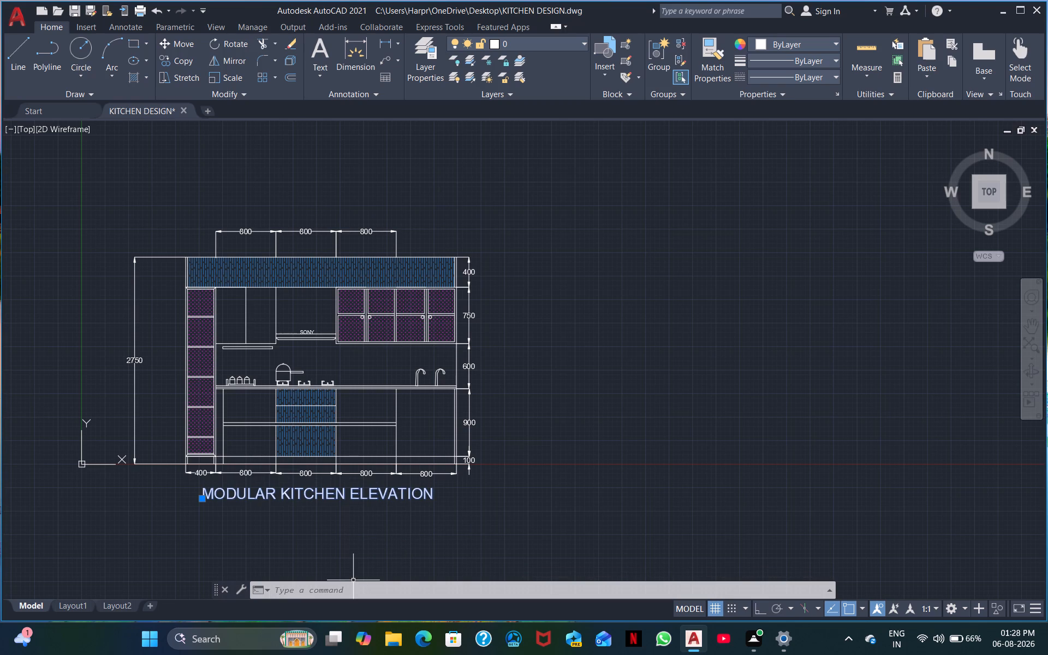
click(485, 532)
click(92, 213)
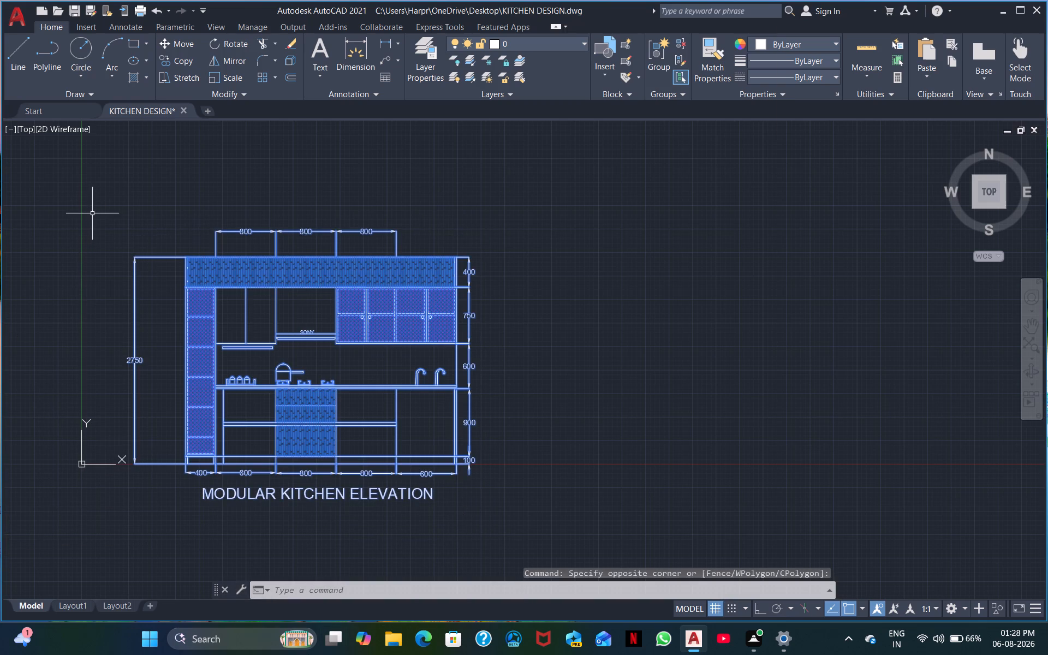
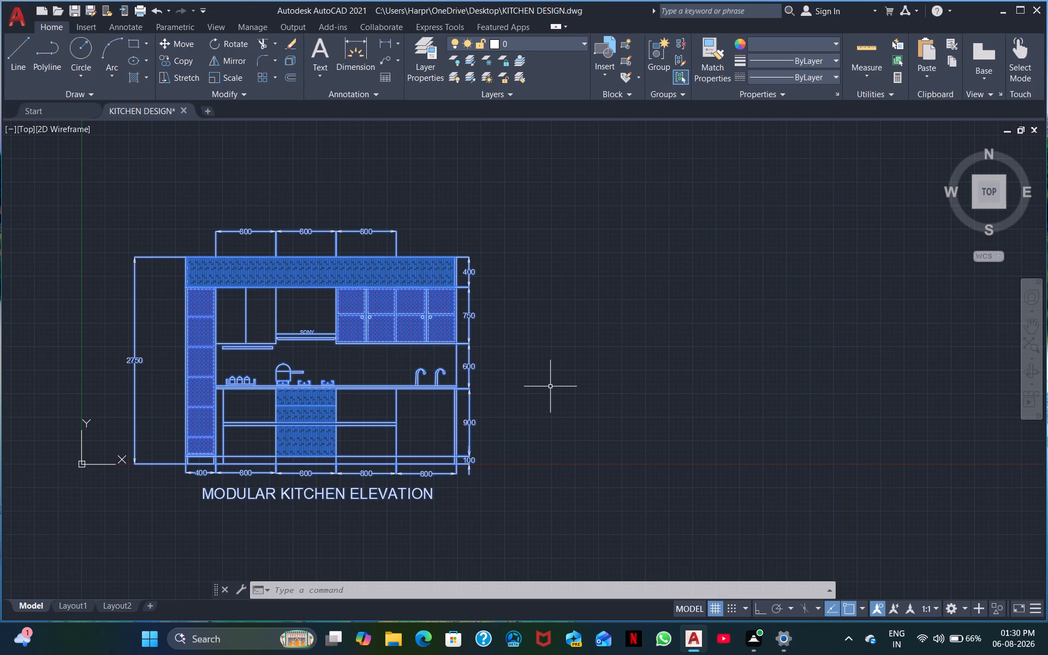
Clear the selection of the entire kitchen elevation.
click(585, 376)
right_click(582, 383)
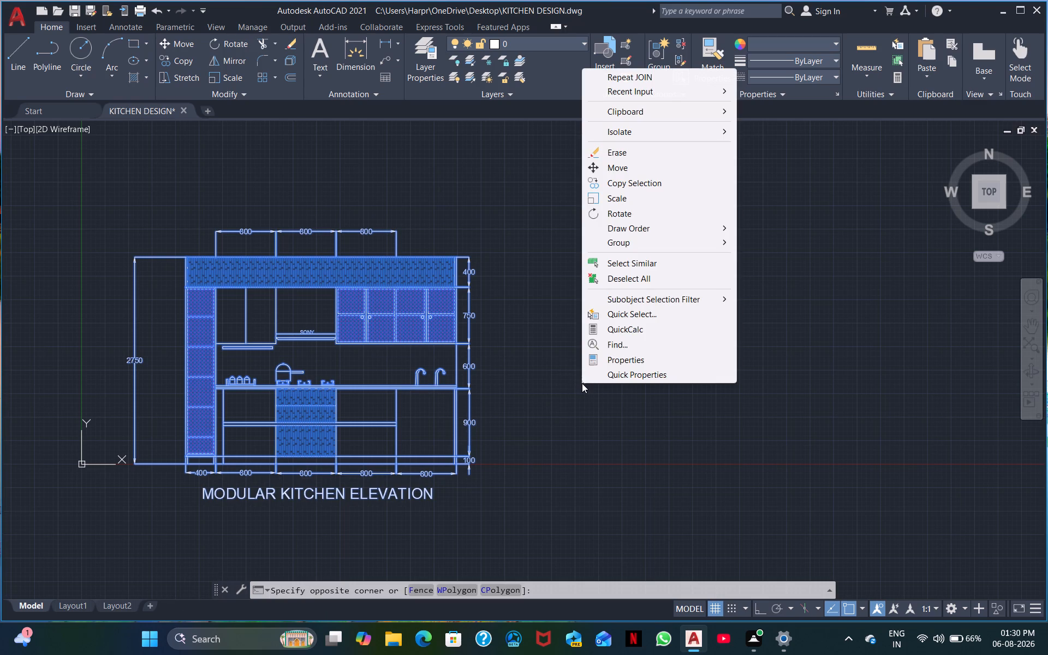
click(525, 294)
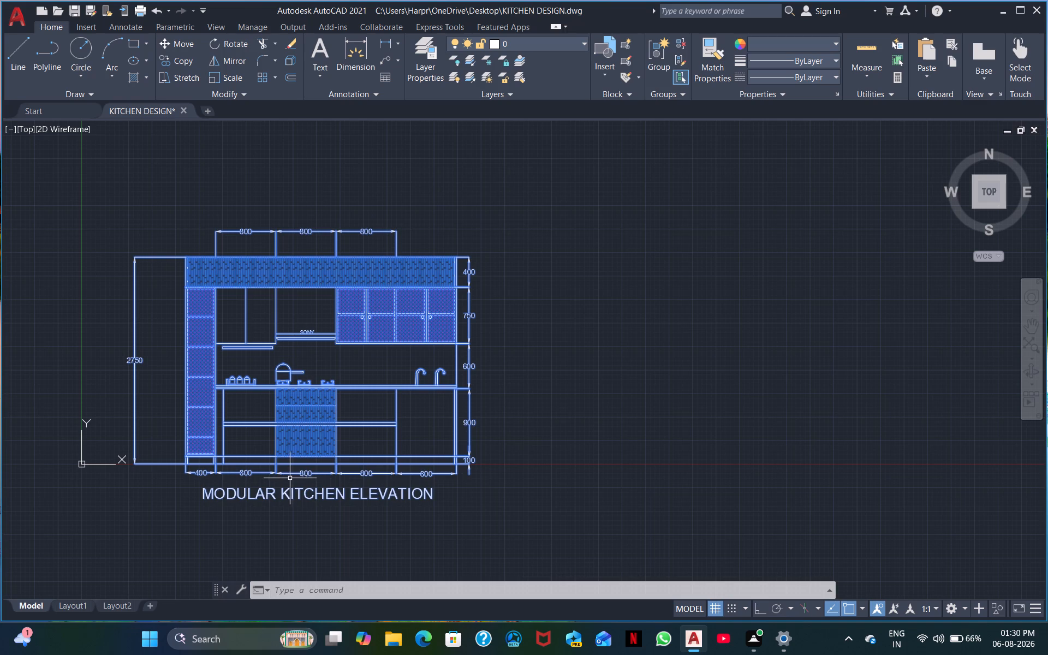
right_drag(523, 259, 515, 253)
click(701, 285)
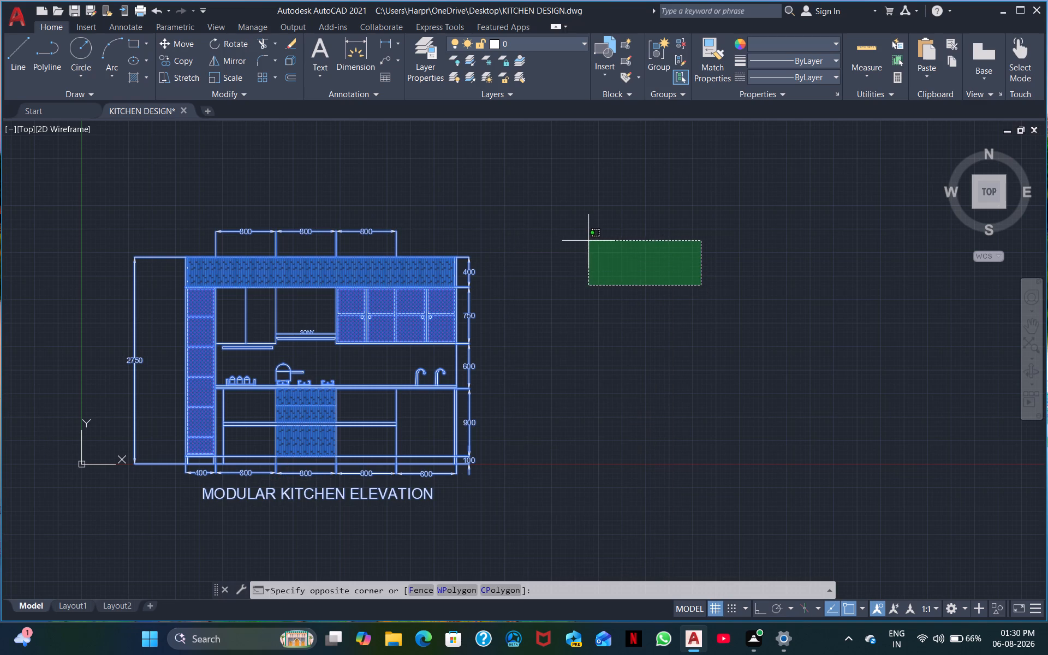
click(588, 236)
key(Escape)
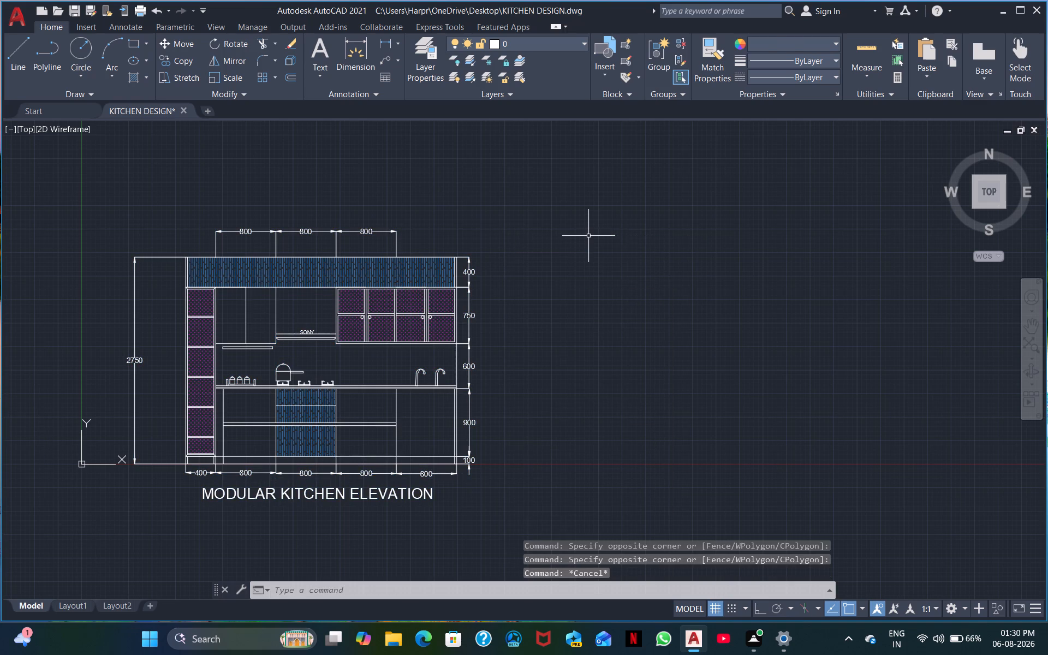
Examine the full kitchen elevation, then inspect the tall shelf unit, upper cabinets and countertop items at close range.
middle_drag(555, 311, 631, 362)
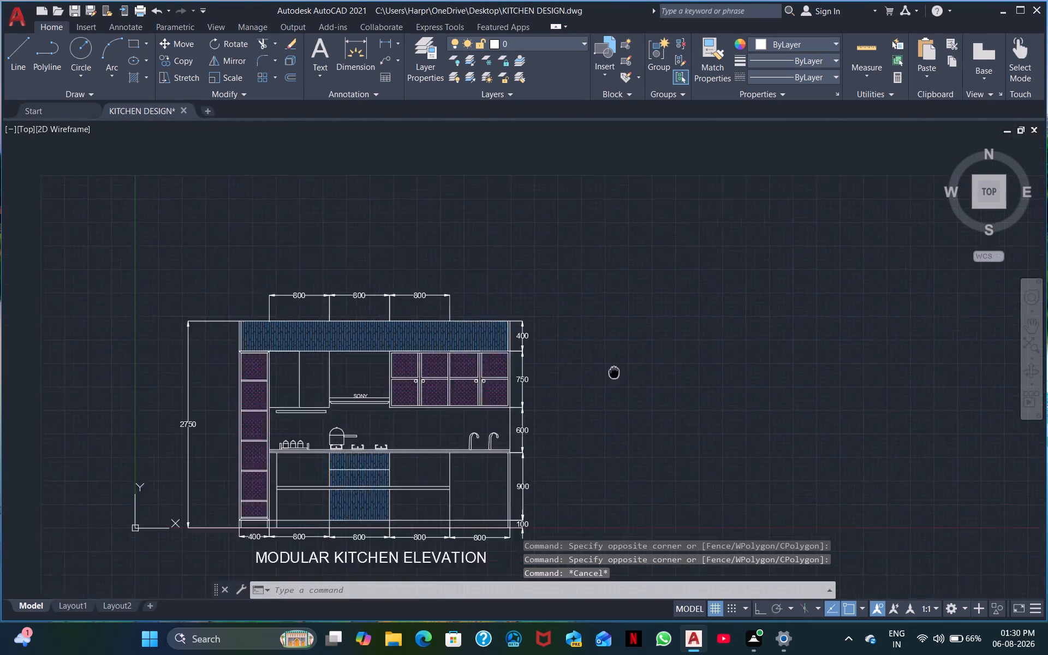
middle_drag(631, 362, 677, 336)
scroll(676, 337, down, 2)
scroll(676, 337, up, 4)
middle_drag(503, 393, 955, 302)
scroll(960, 289, down, 1)
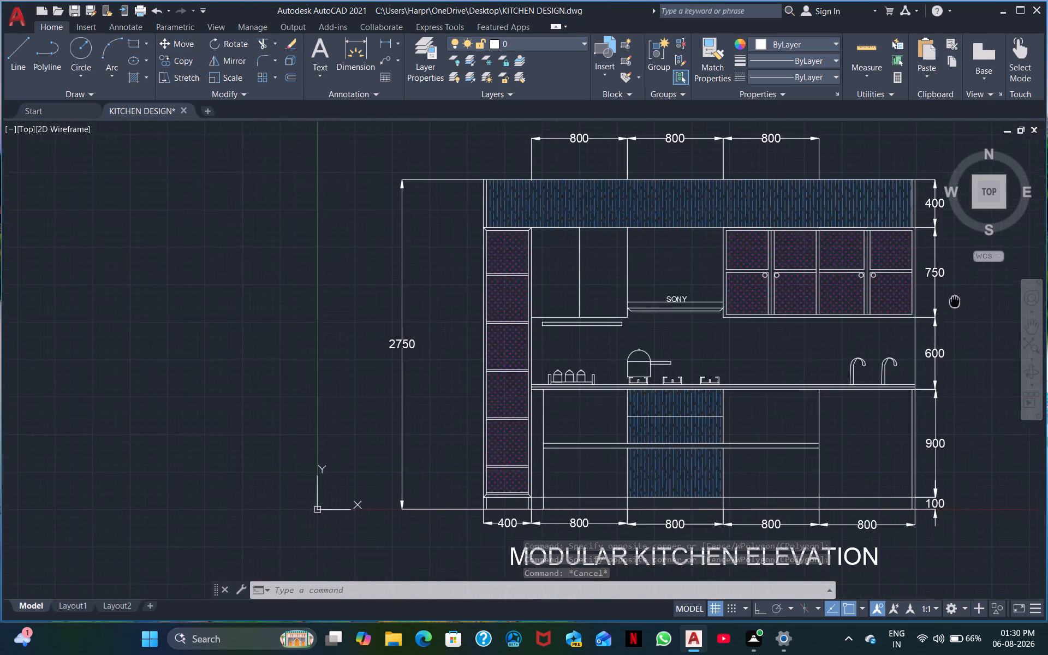
scroll(955, 302, down, 1)
middle_drag(955, 302, 954, 303)
middle_drag(938, 316, 789, 374)
scroll(500, 371, up, 1)
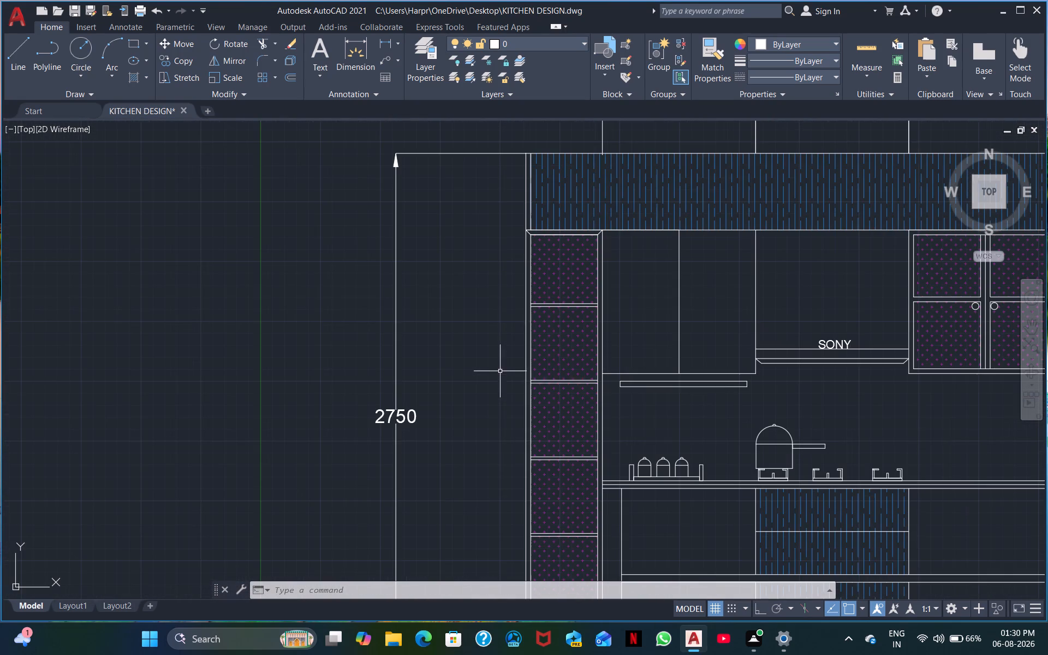
scroll(500, 371, up, 1)
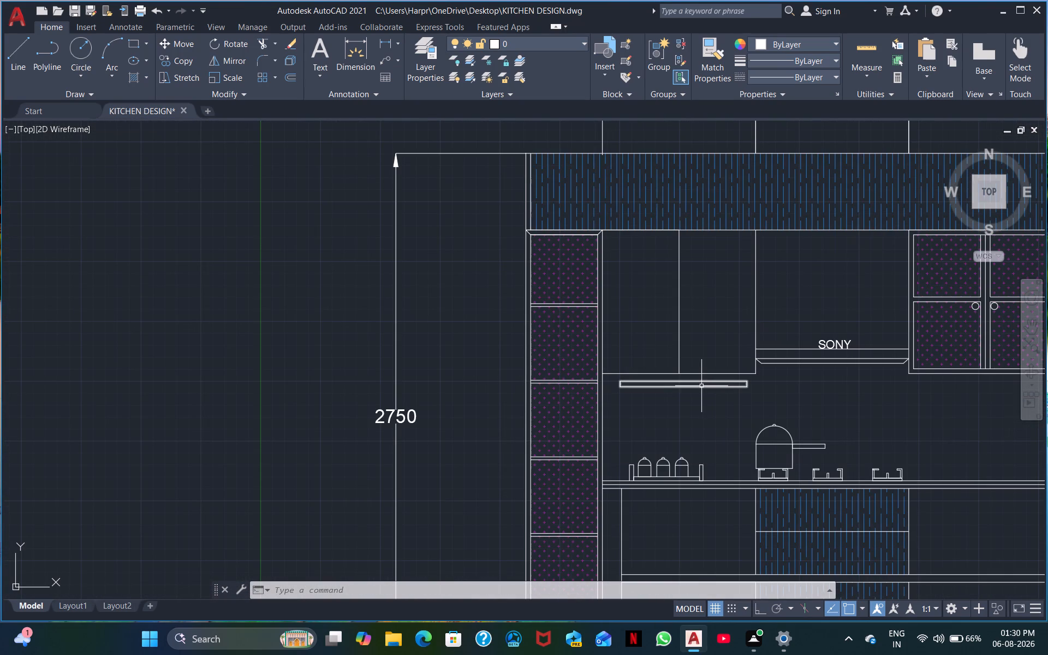
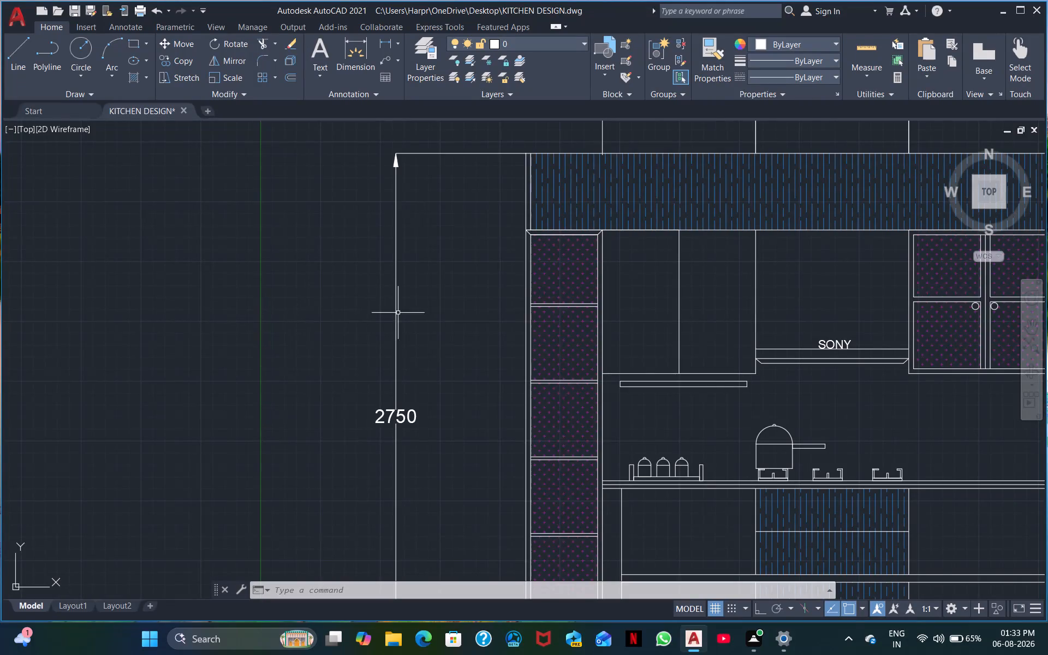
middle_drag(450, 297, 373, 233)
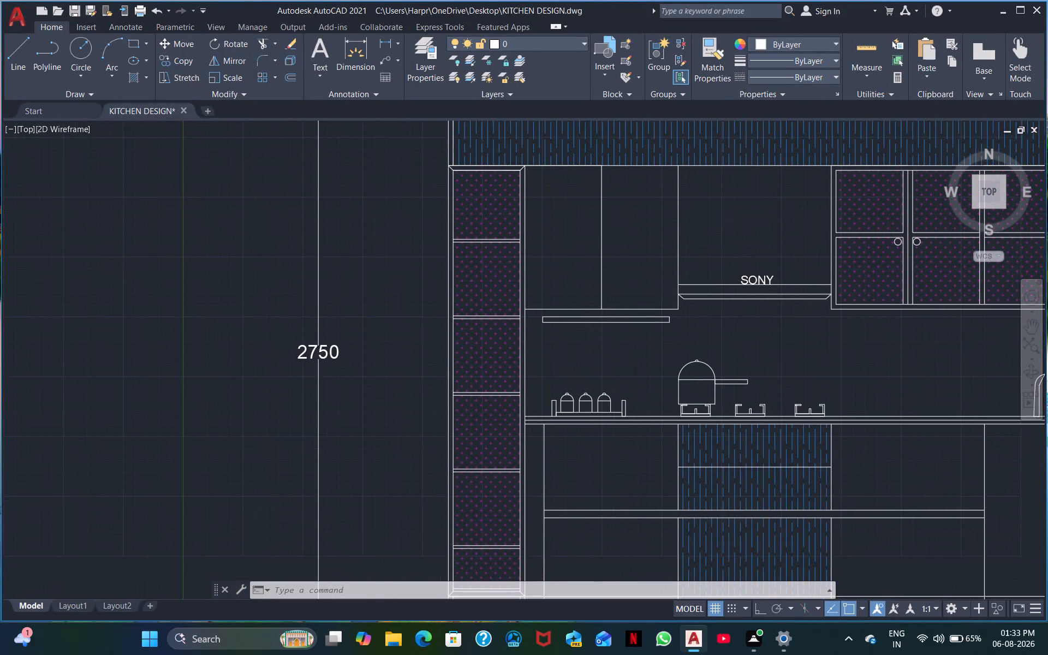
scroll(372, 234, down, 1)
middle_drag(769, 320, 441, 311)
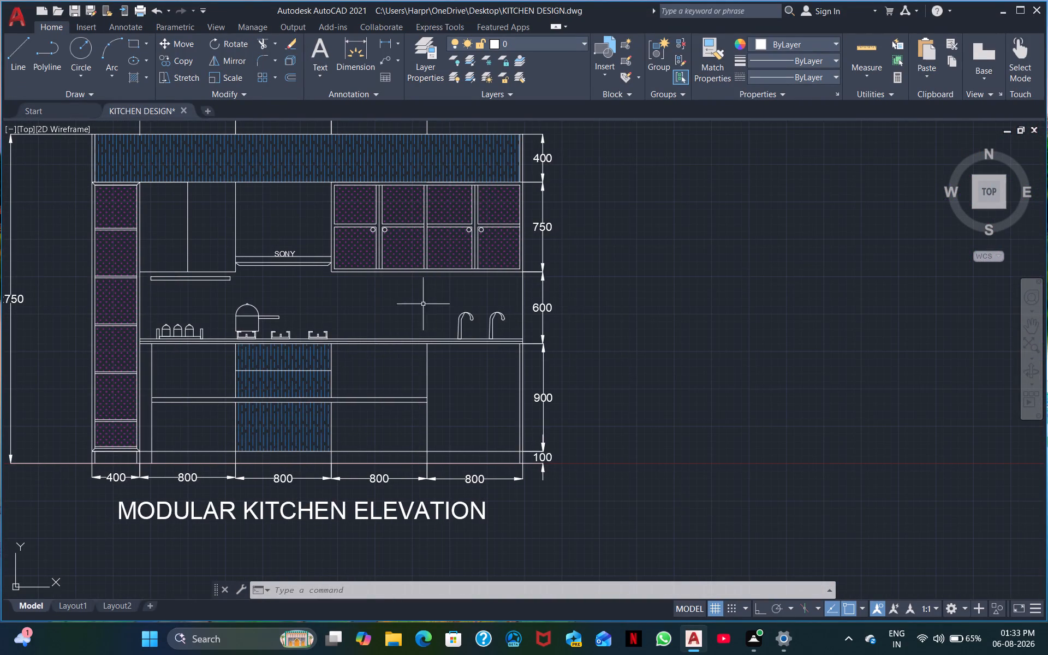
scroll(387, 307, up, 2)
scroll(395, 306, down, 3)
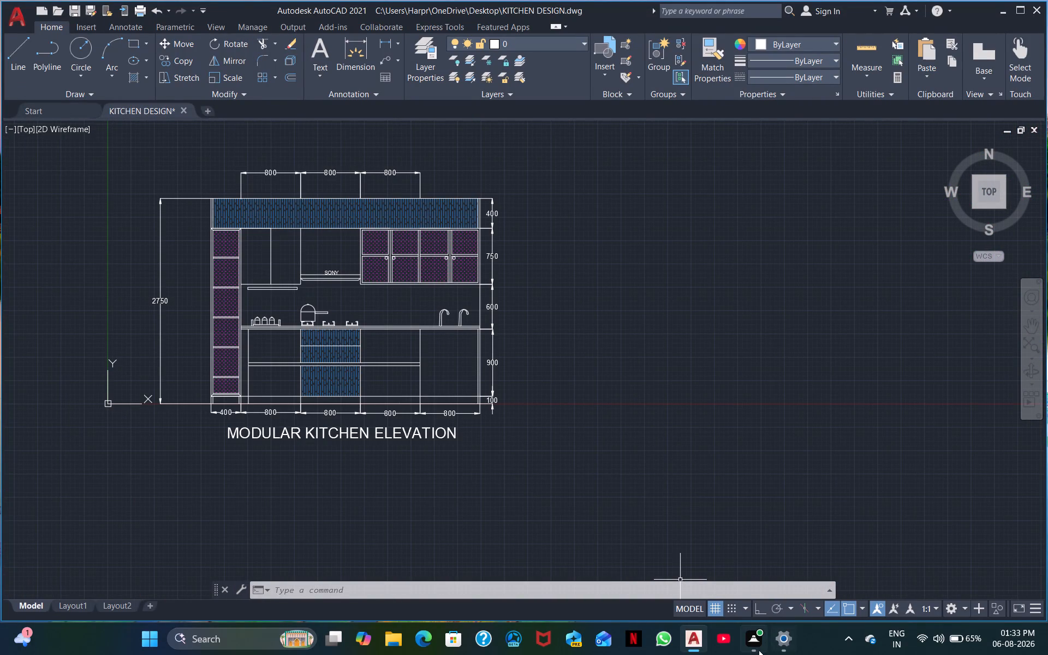
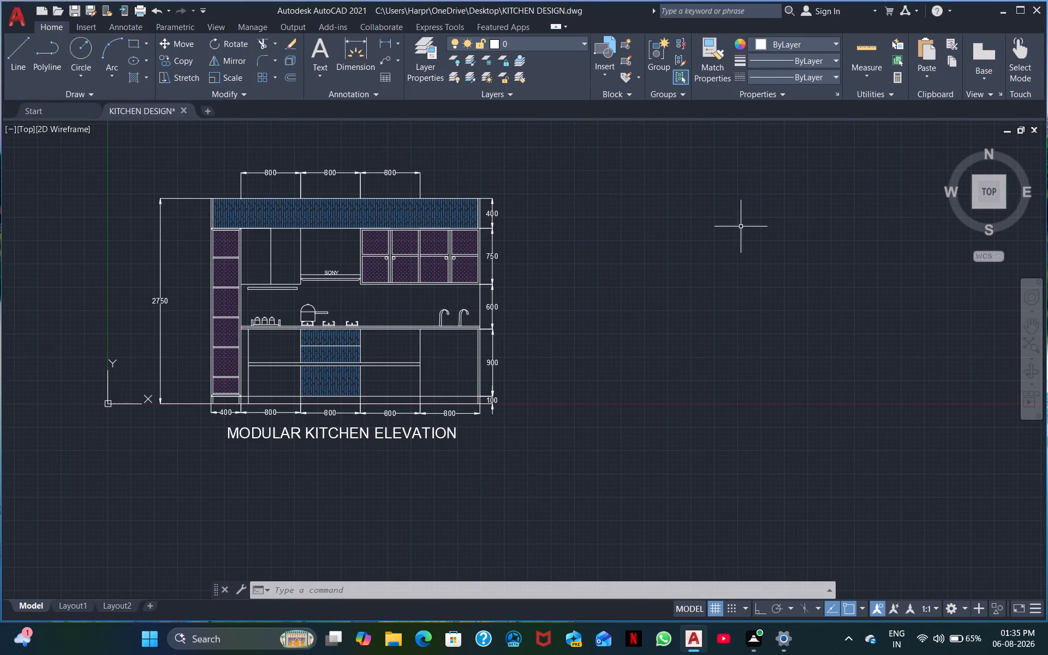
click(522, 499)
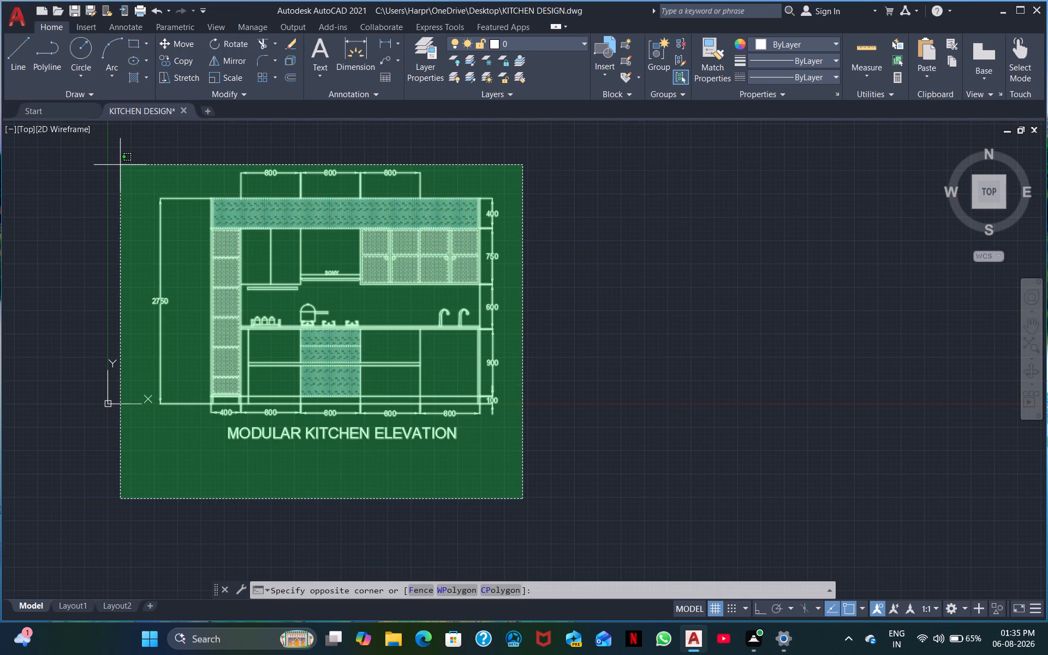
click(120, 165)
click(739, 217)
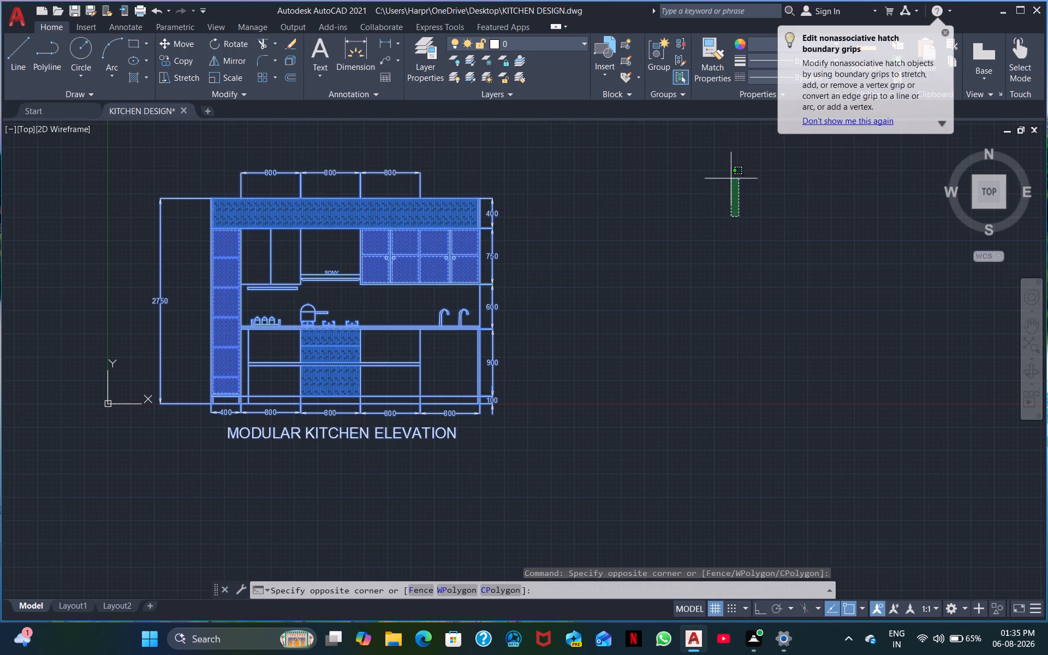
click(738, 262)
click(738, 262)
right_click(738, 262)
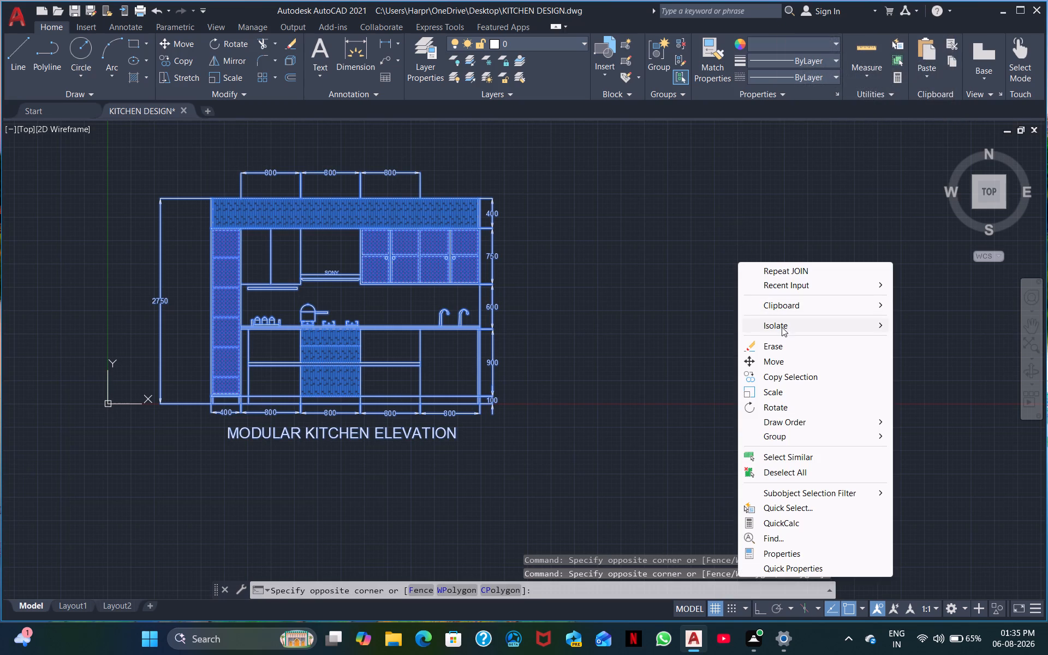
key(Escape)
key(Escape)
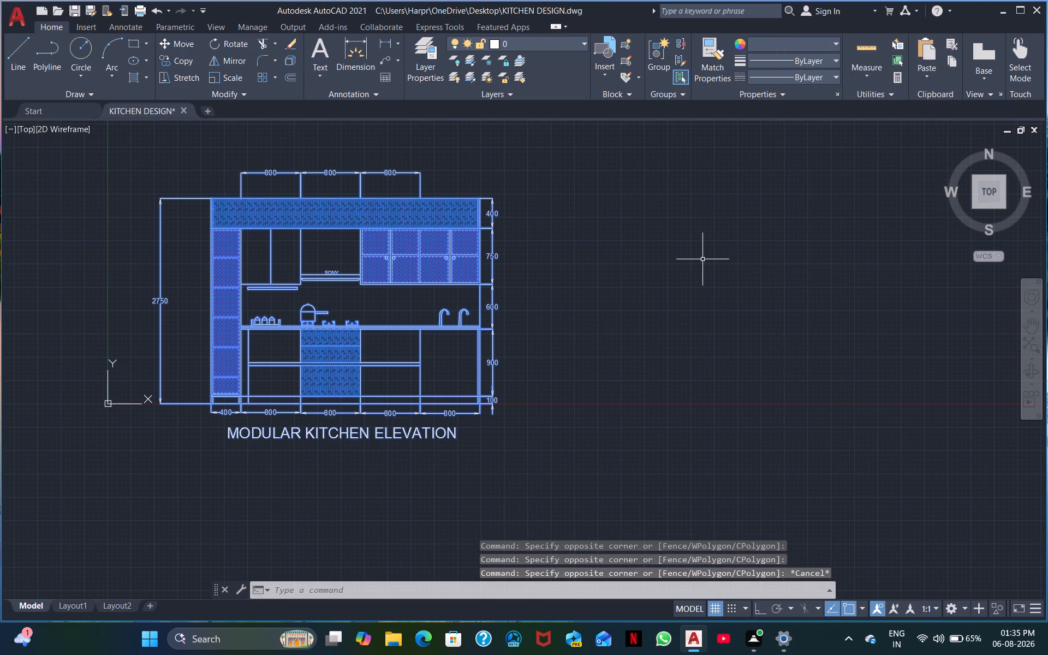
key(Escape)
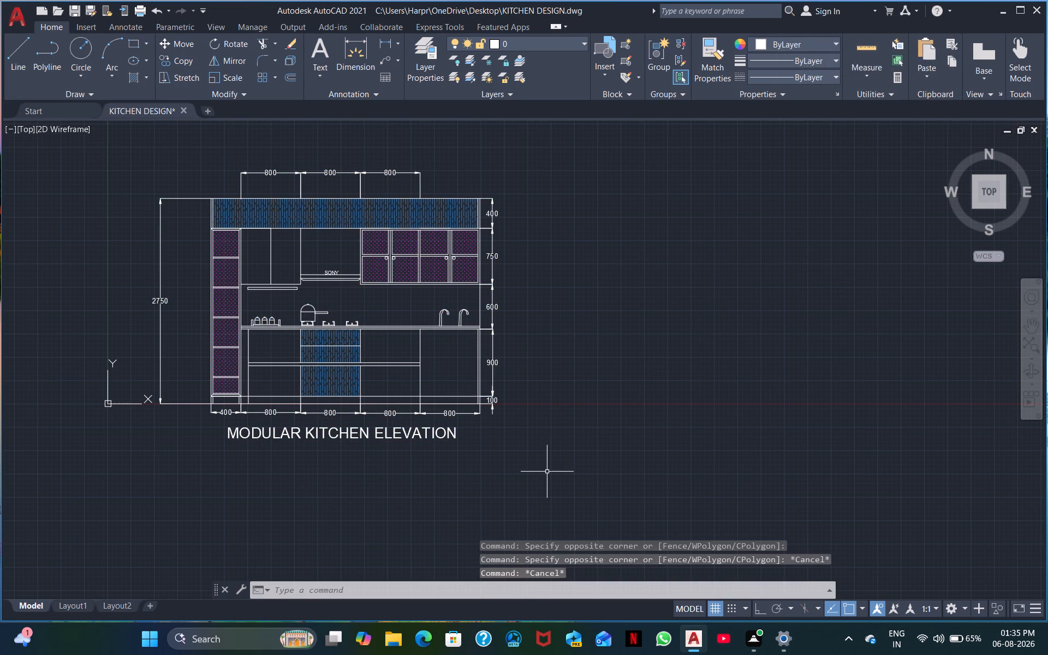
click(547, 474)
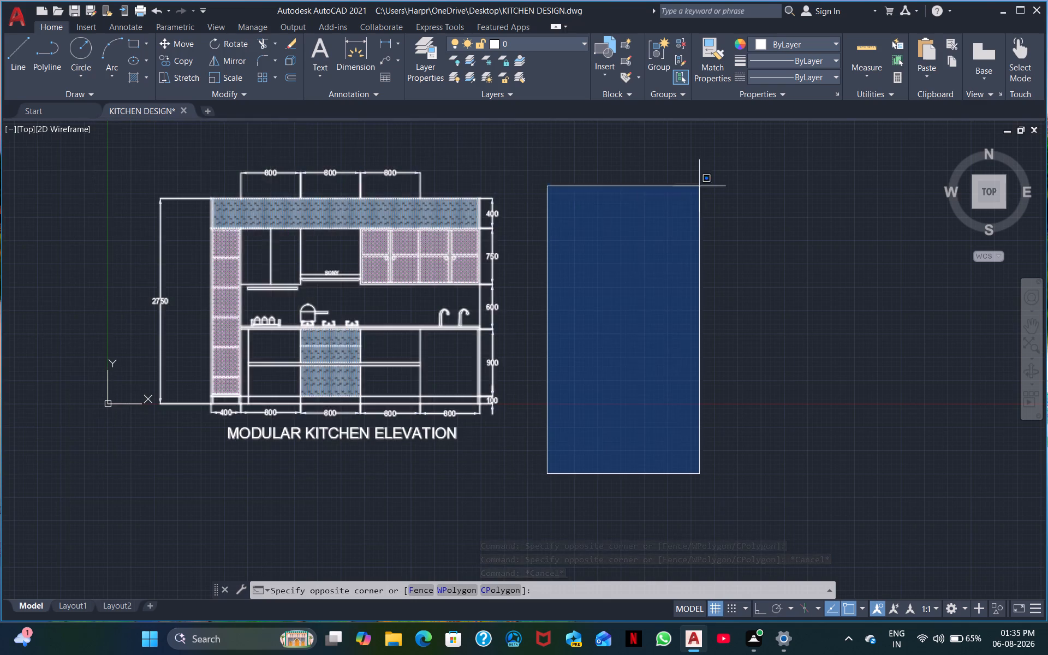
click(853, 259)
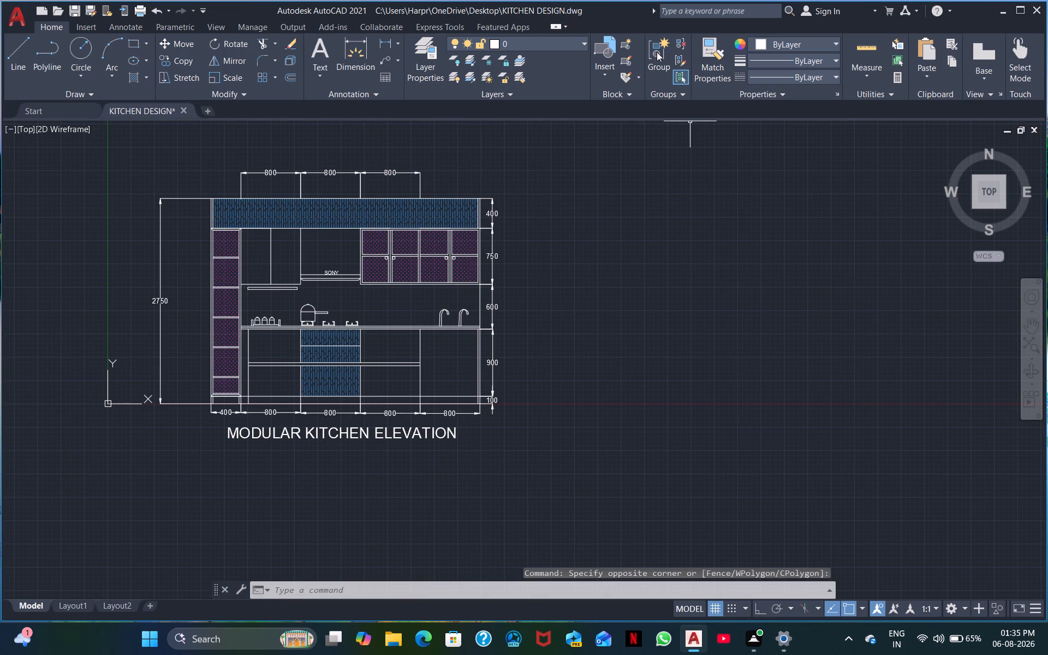
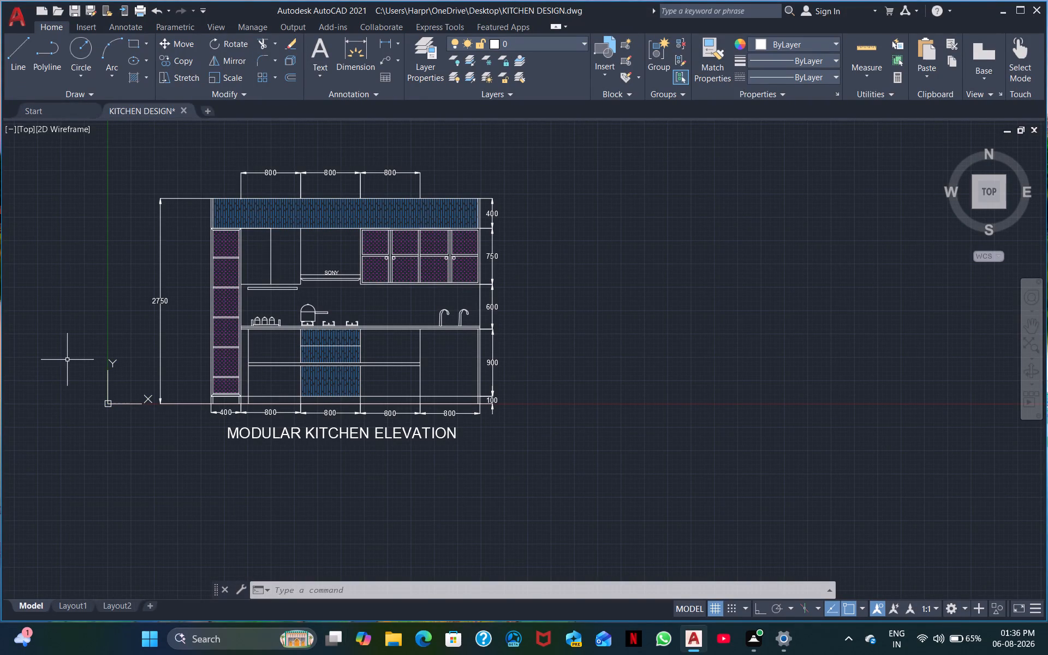
Move the UCS origin from beside the kitchen elevation to the empty area well below and left of the drawing.
click(107, 404)
click(107, 404)
drag(107, 404, 96, 434)
click(107, 401)
drag(107, 401, 98, 416)
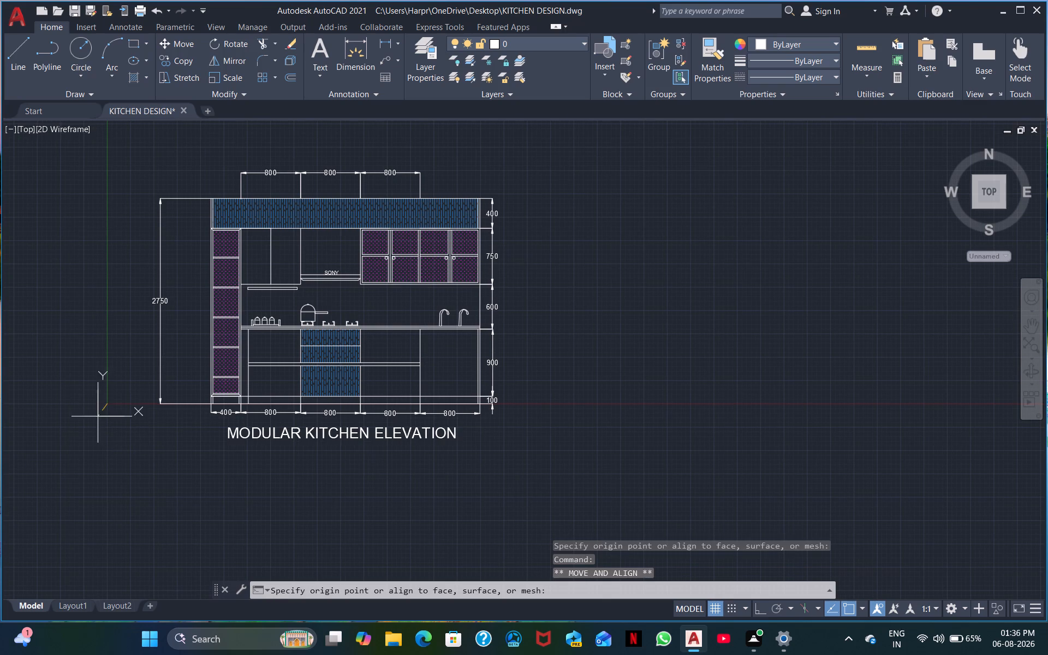
drag(98, 416, 38, 599)
click(37, 583)
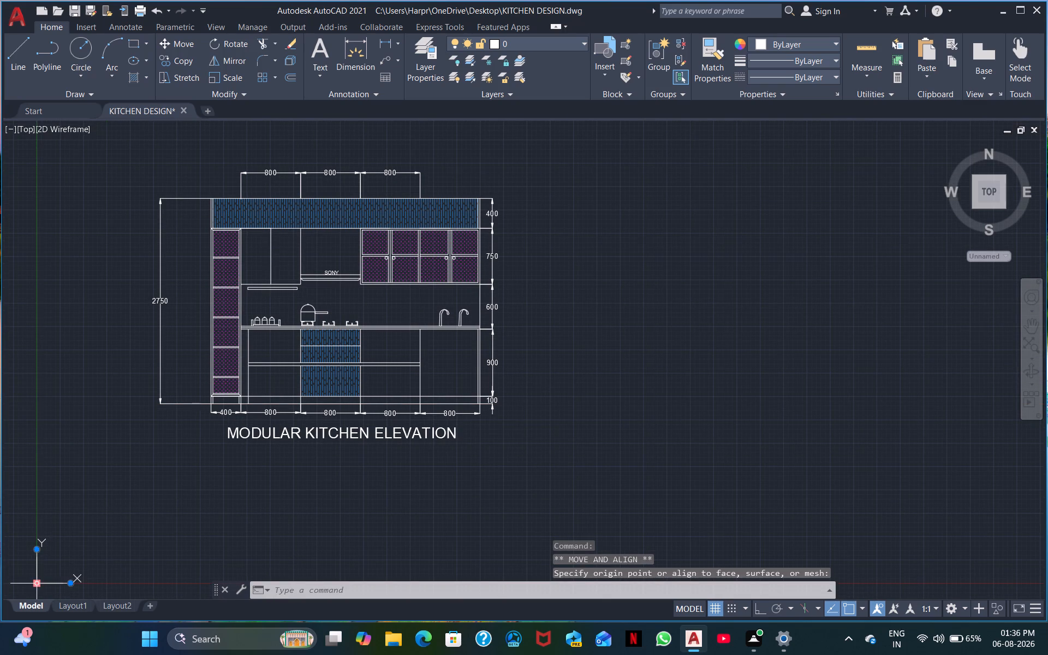
click(38, 583)
click(10, 558)
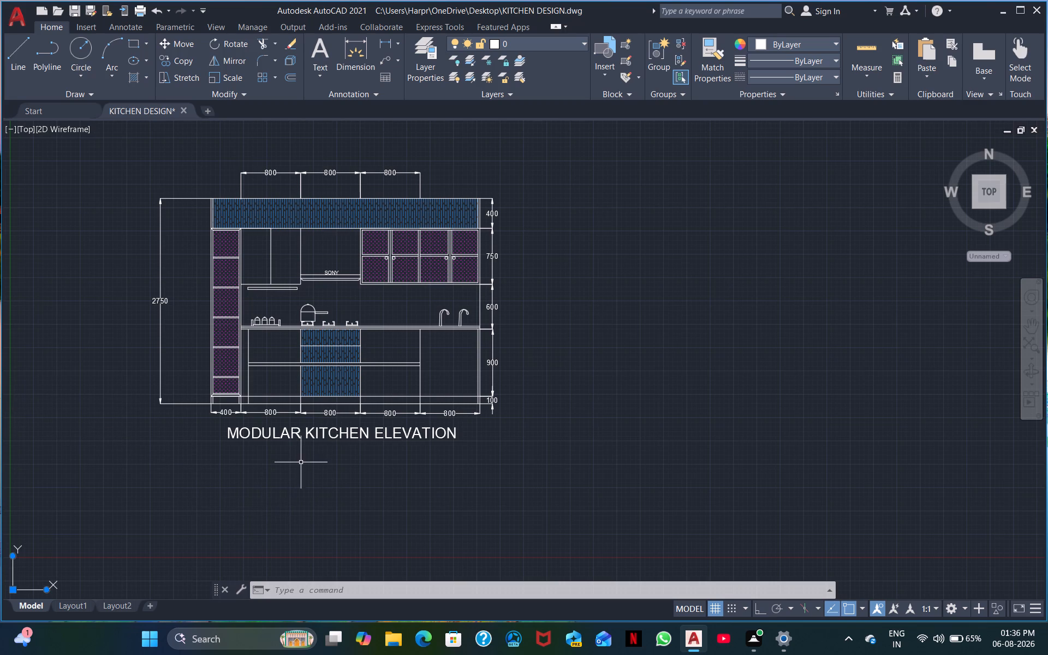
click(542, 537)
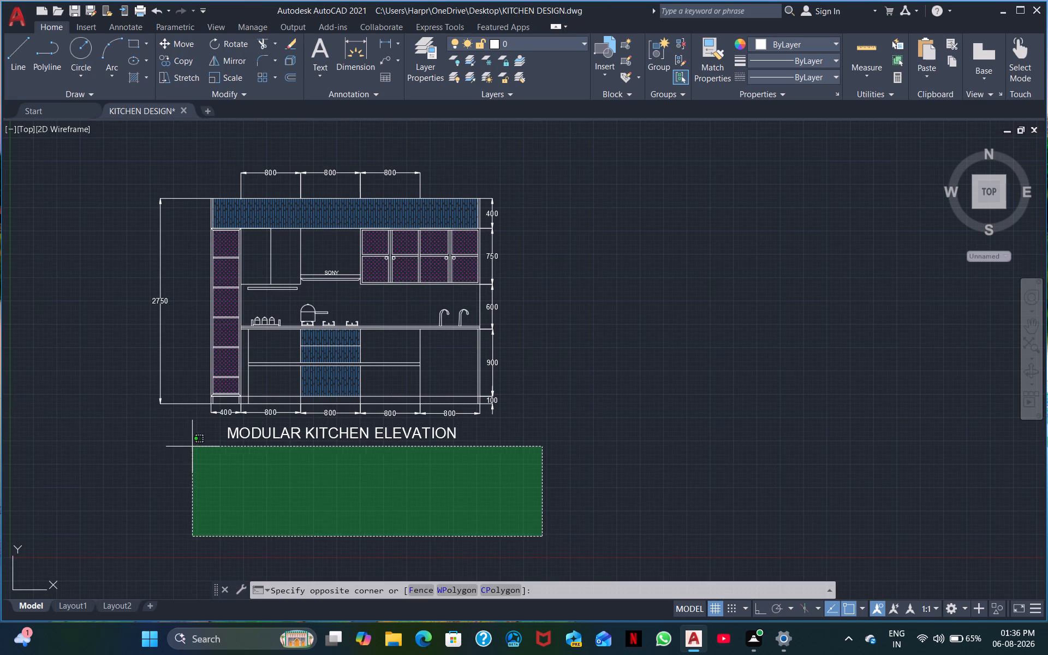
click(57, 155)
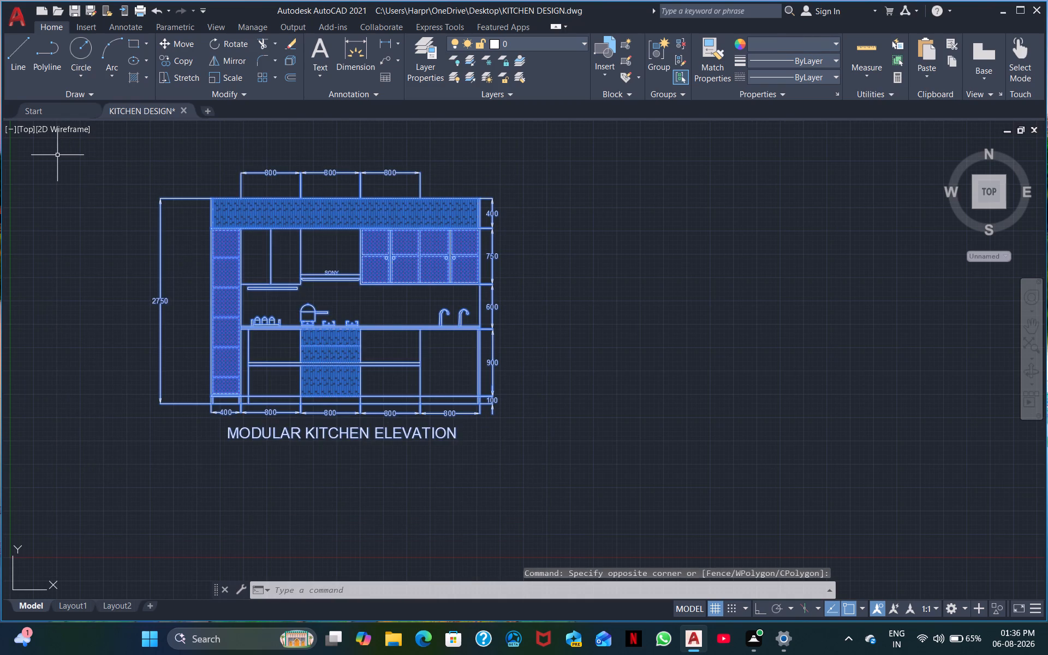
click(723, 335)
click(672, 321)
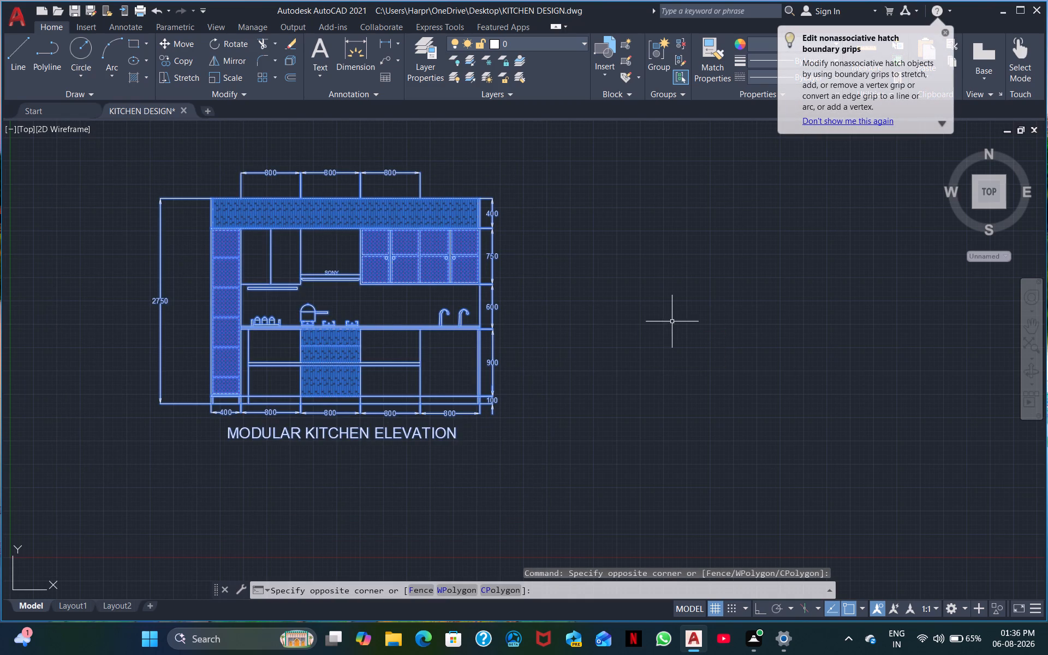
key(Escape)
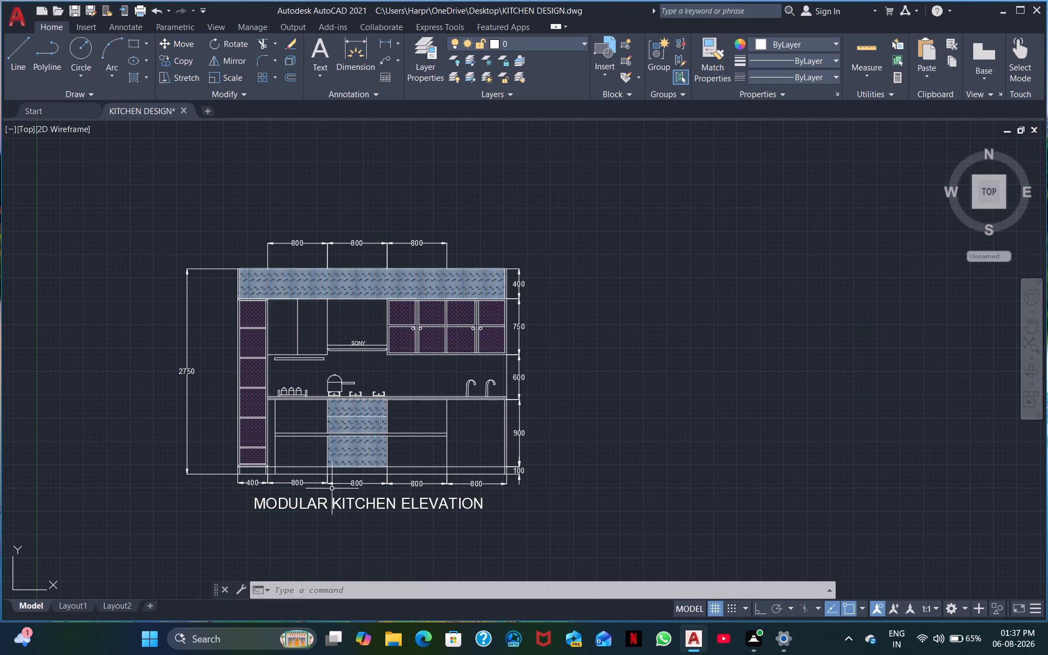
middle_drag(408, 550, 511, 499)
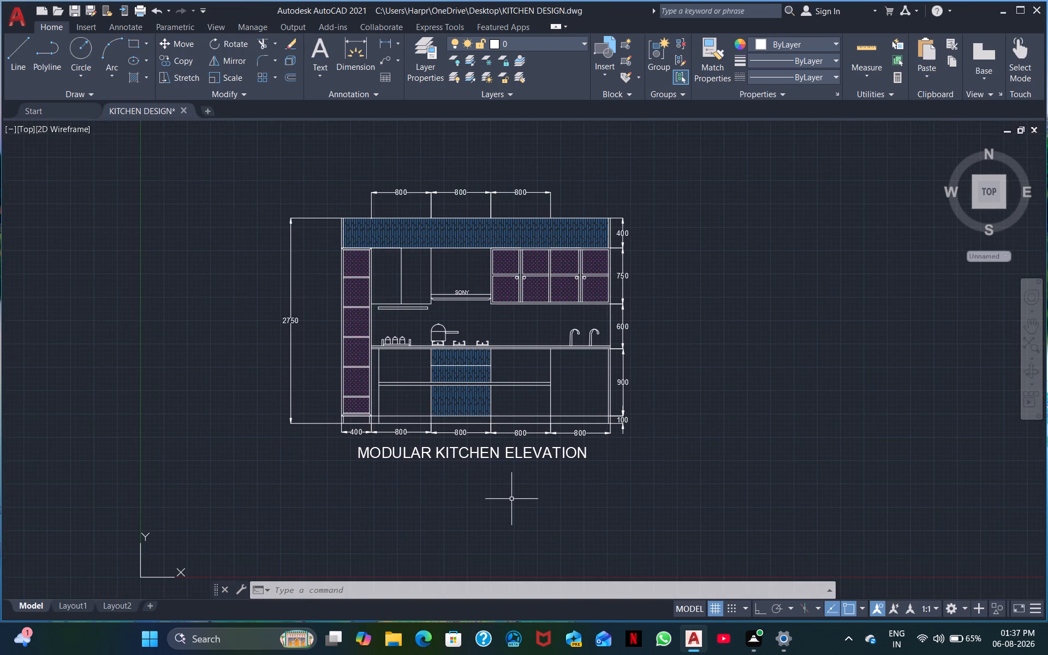
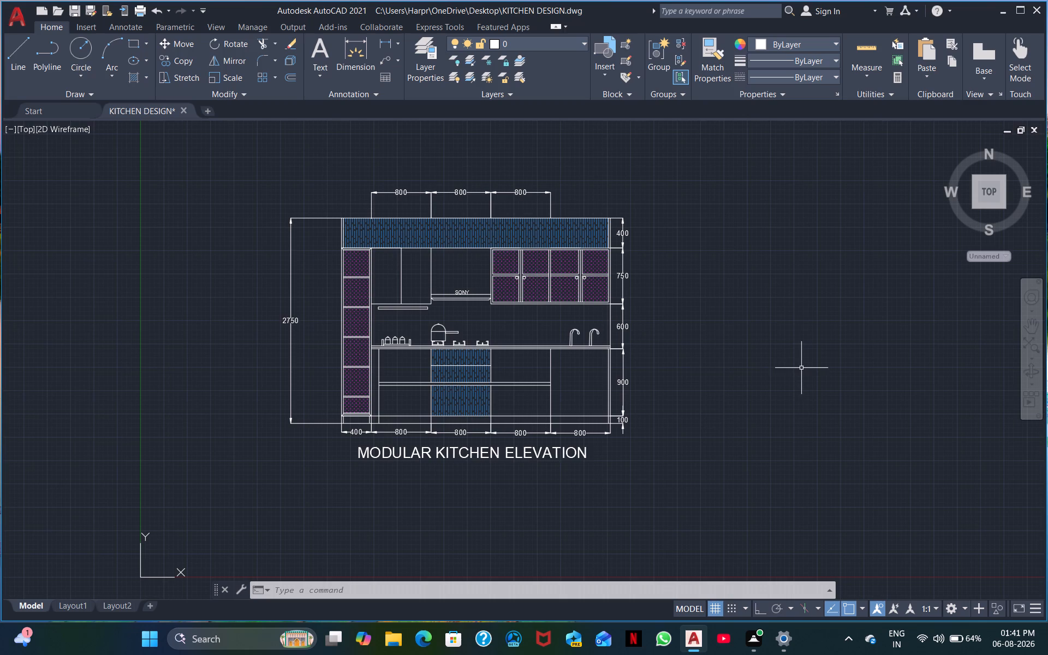
Examine the whole kitchen elevation, including its hatched units, appliances, dimensions and title.
scroll(630, 458, up, 1)
middle_drag(629, 461, 628, 469)
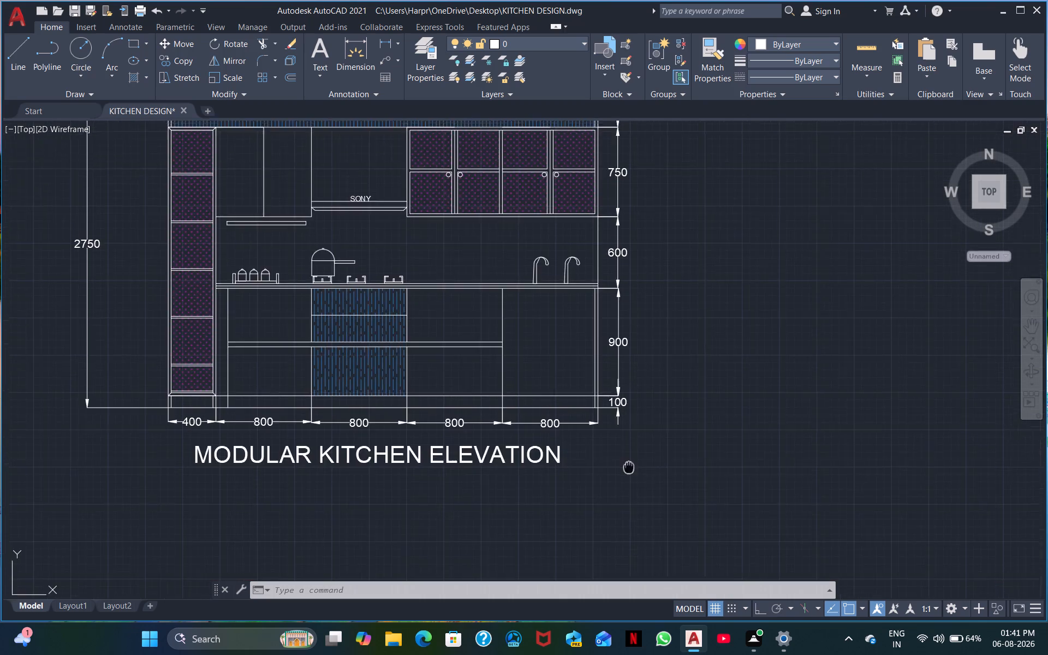
middle_drag(628, 469, 699, 583)
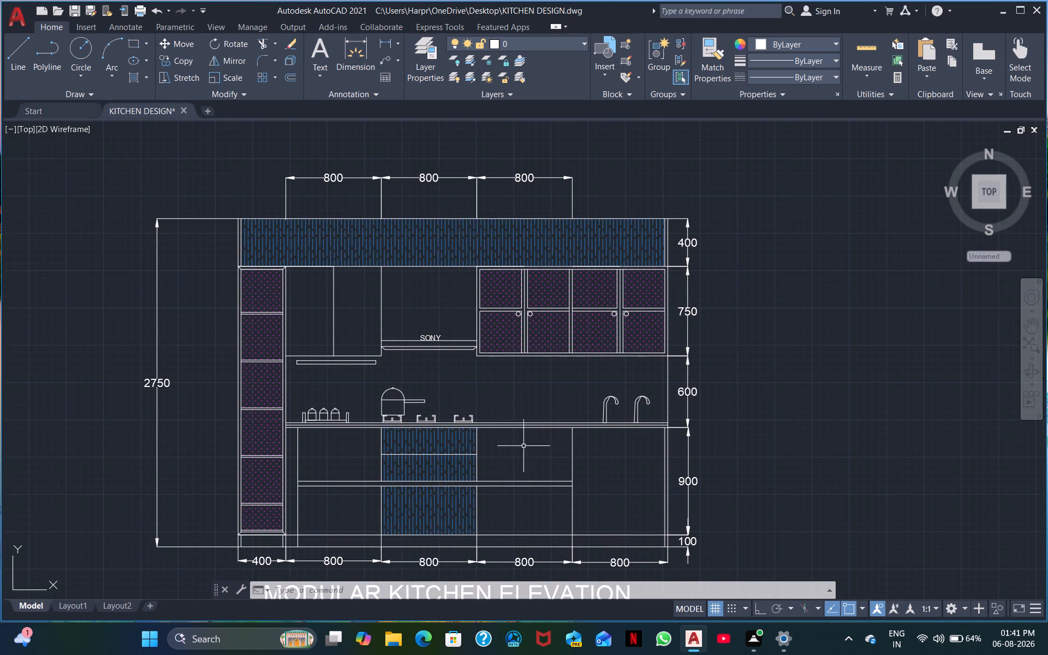
middle_drag(496, 419, 575, 489)
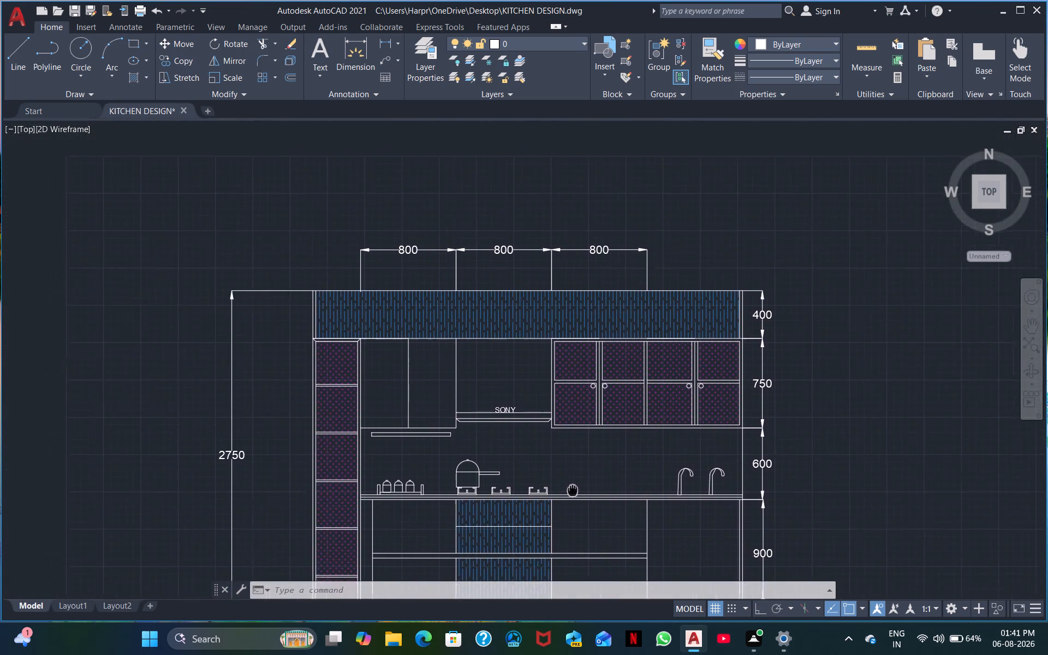
middle_drag(575, 489, 614, 399)
scroll(614, 399, down, 1)
middle_drag(623, 383, 620, 374)
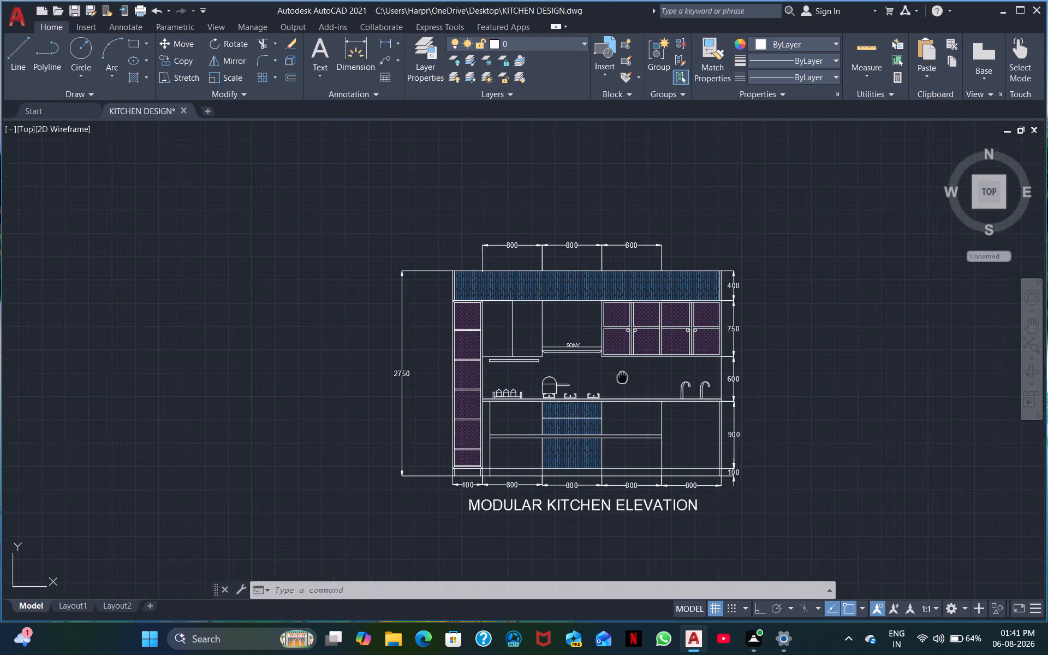
middle_drag(620, 374, 563, 287)
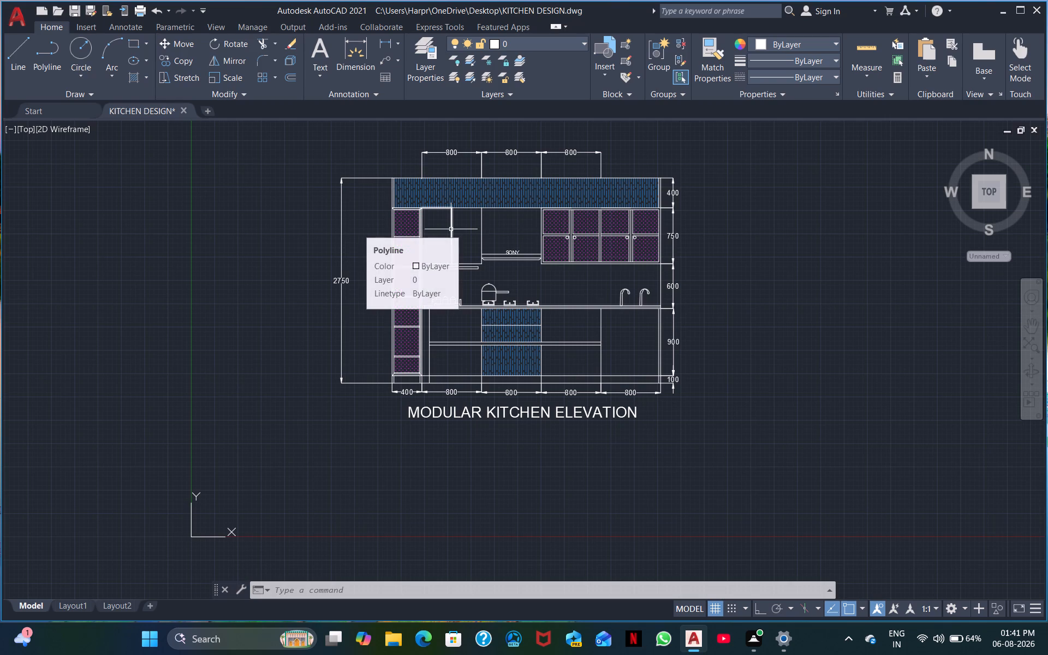
middle_drag(337, 407, 238, 440)
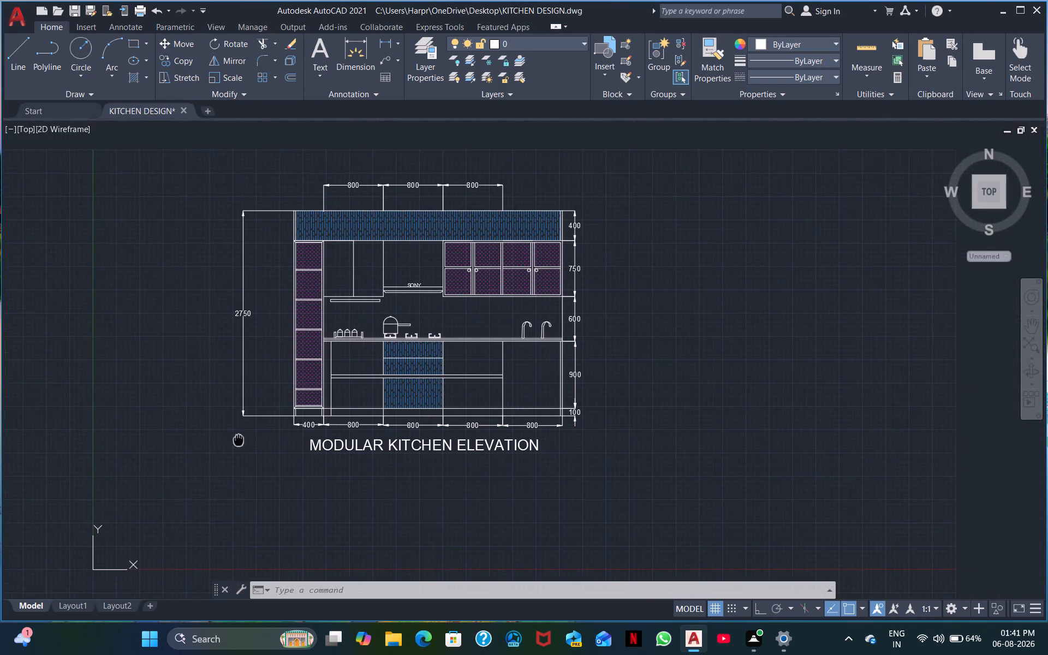
middle_drag(238, 440, 237, 440)
Trim the vertical cabinet lines that cross the 100-high plinth strip beneath the tall unit and base cabinets.
scroll(237, 440, up, 2)
middle_drag(237, 429, 100, 455)
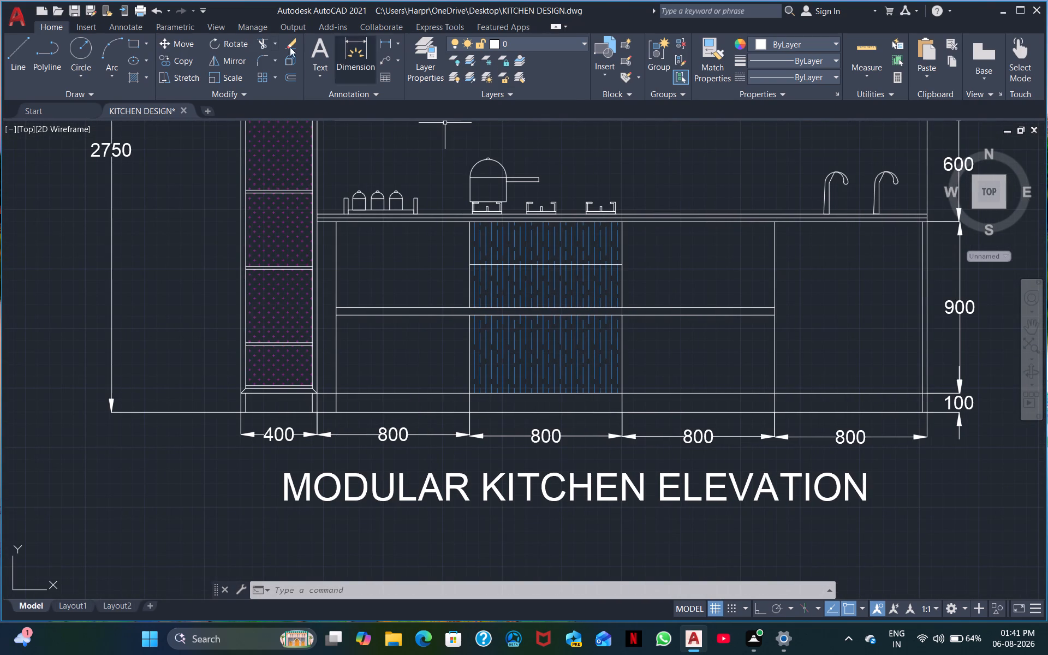
click(267, 44)
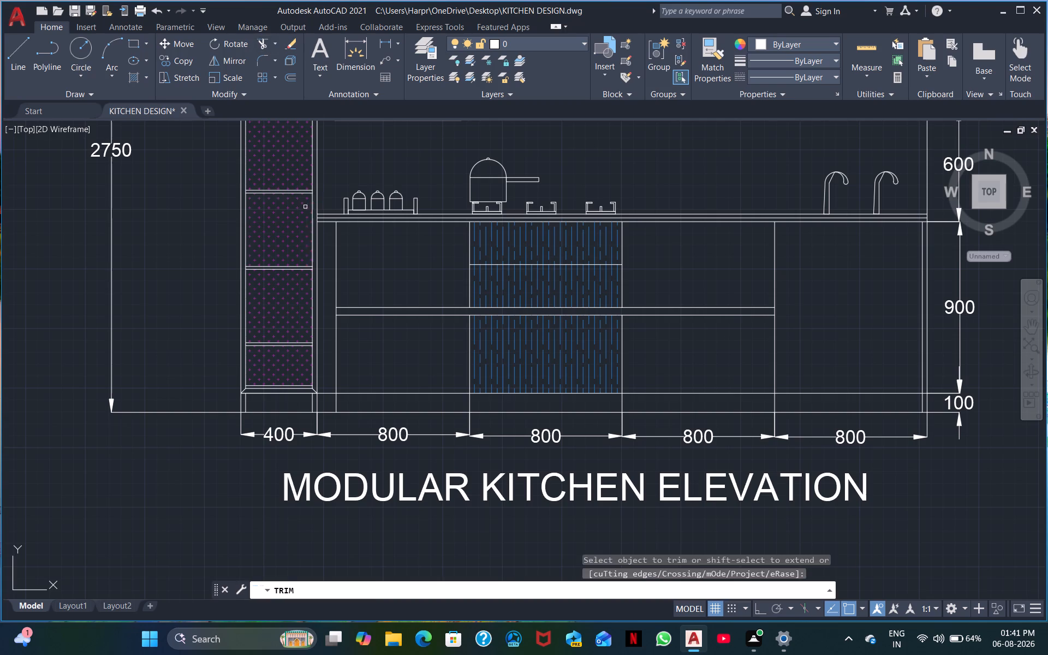
click(246, 407)
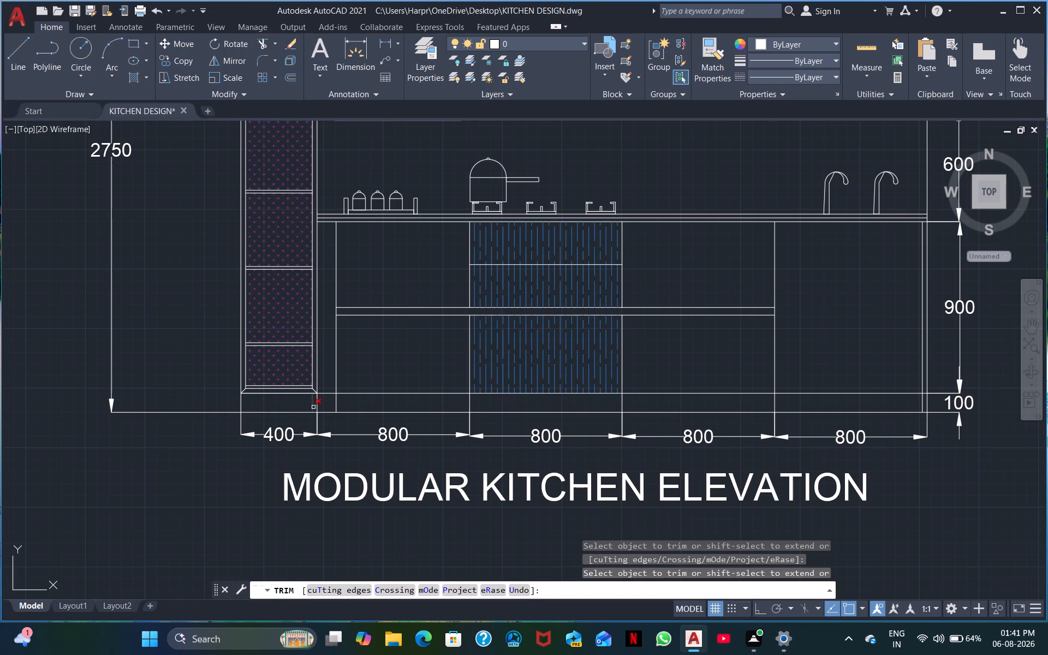
click(312, 404)
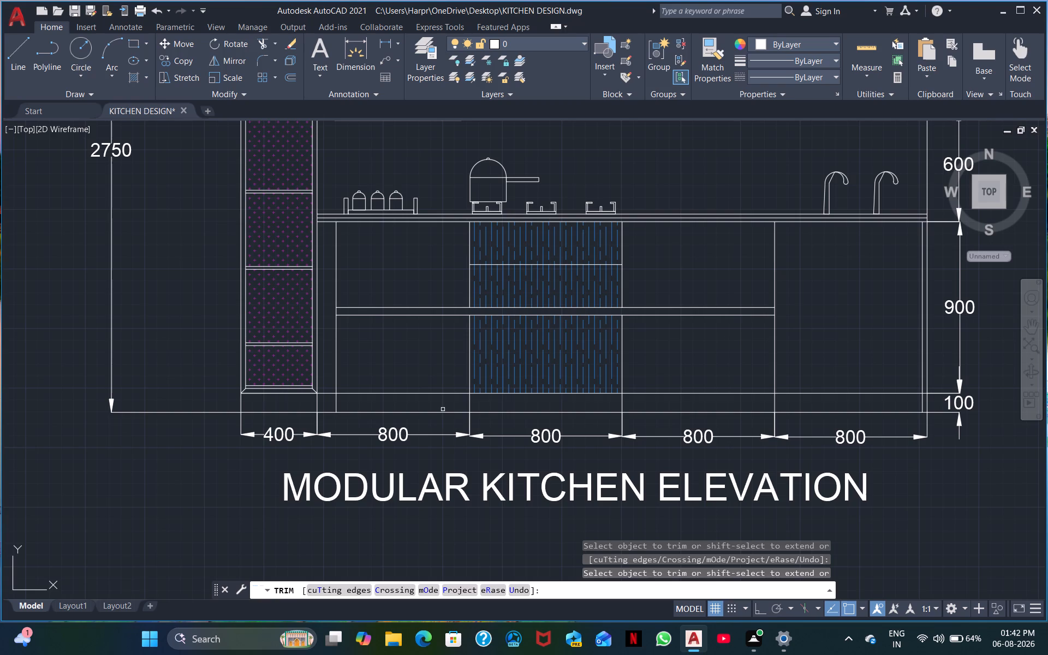
click(336, 400)
click(471, 402)
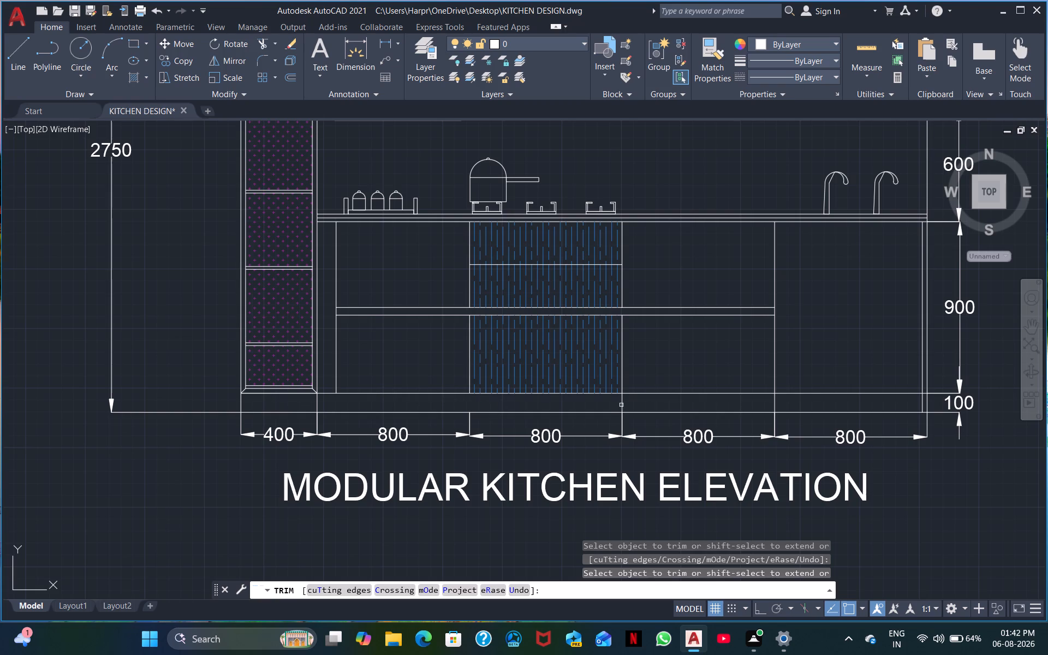
click(621, 404)
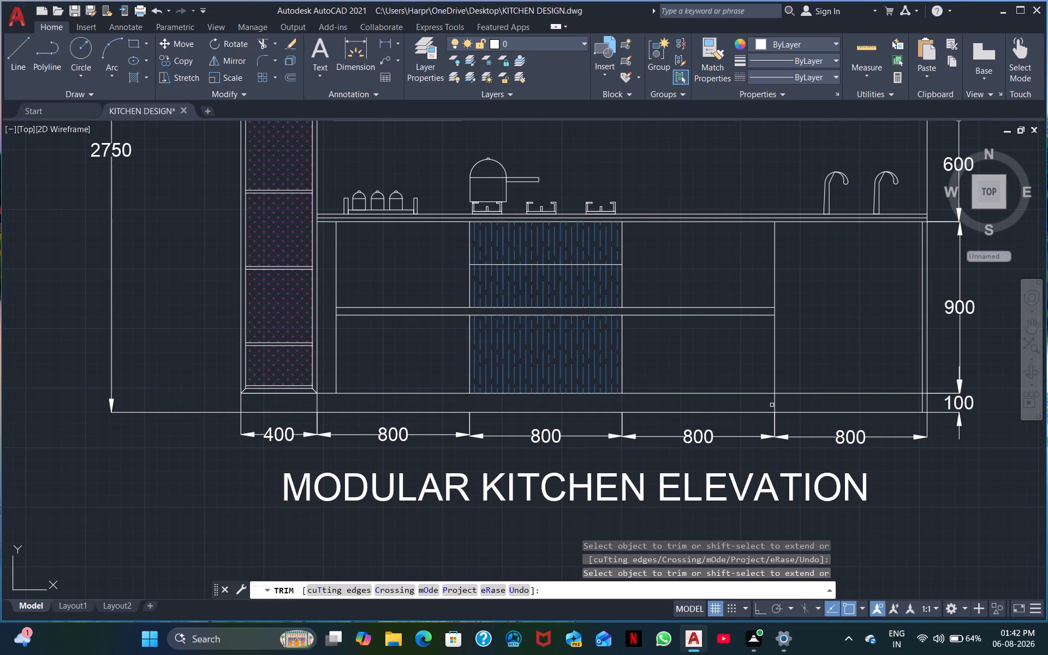
click(773, 405)
click(921, 402)
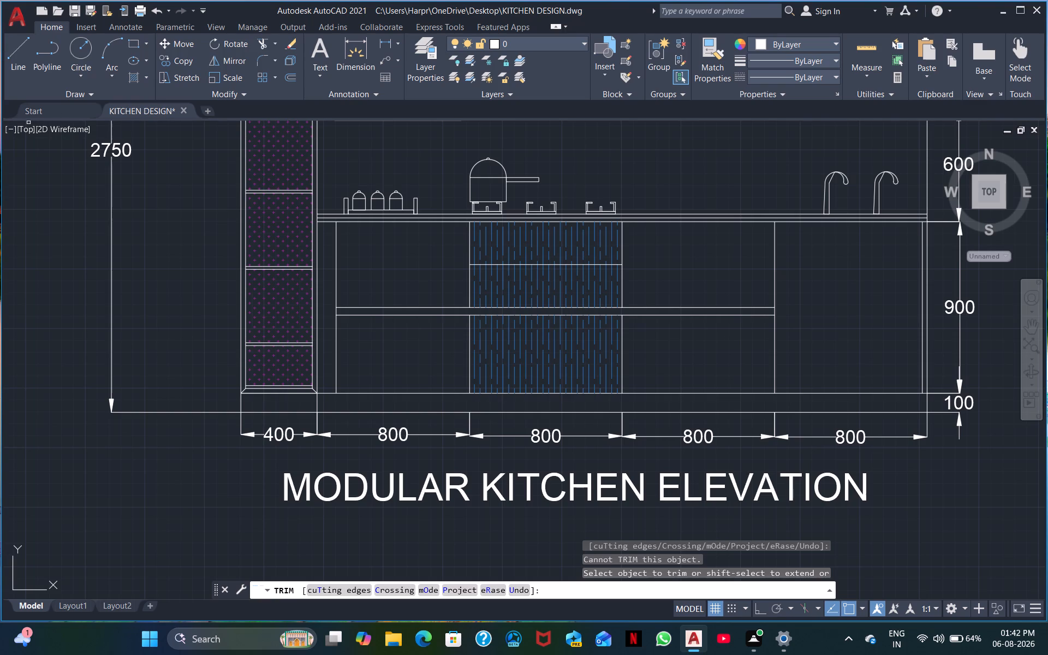
Open the file commands for the kitchen design drawing.
click(25, 44)
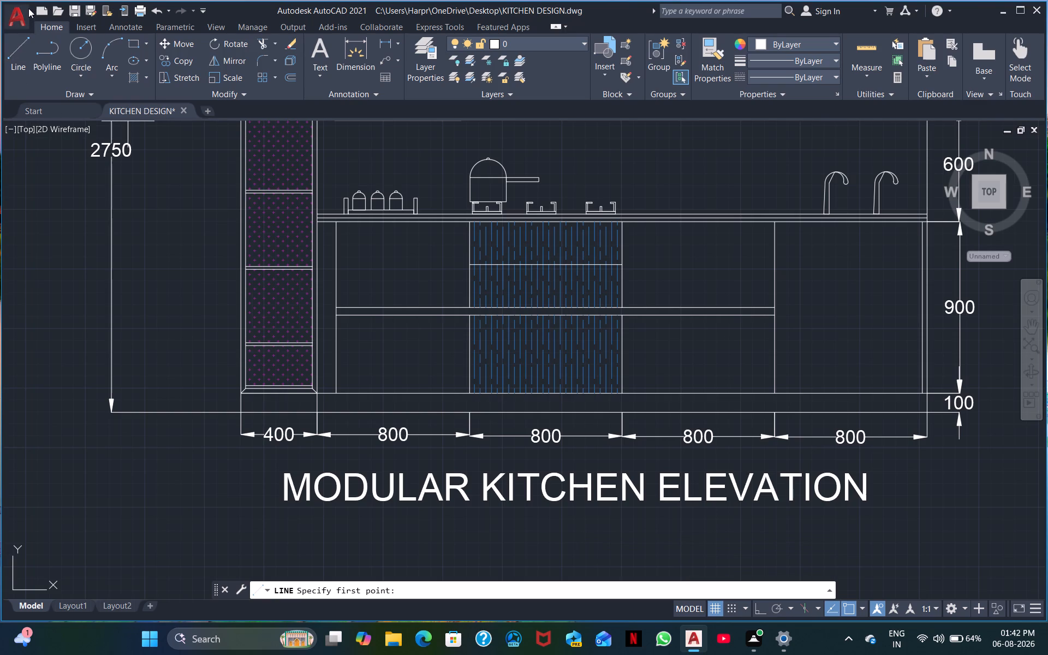
click(16, 18)
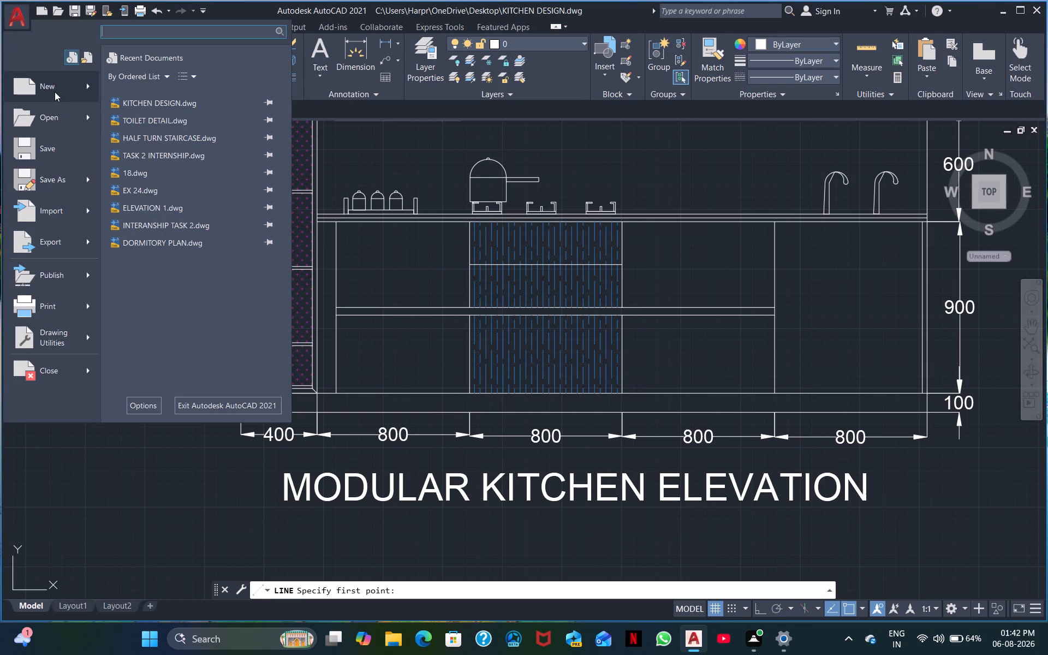
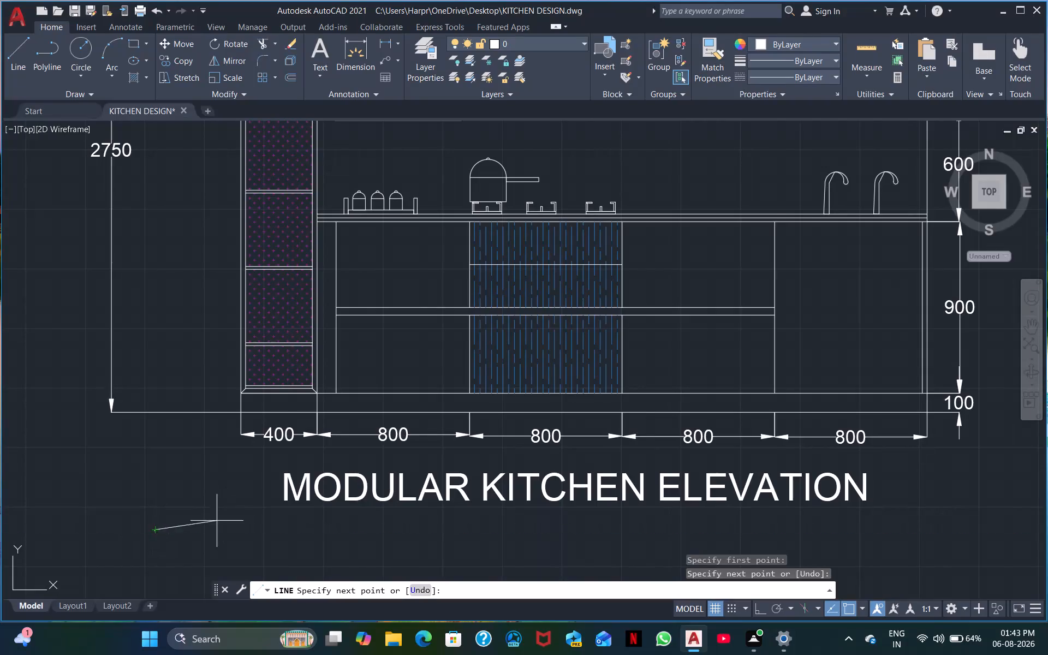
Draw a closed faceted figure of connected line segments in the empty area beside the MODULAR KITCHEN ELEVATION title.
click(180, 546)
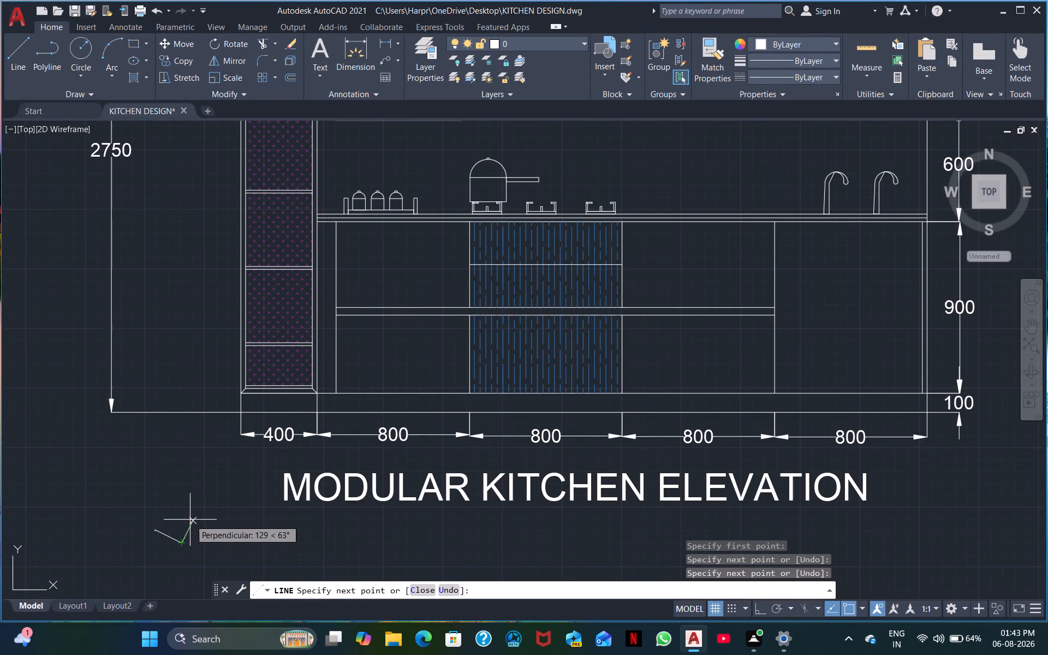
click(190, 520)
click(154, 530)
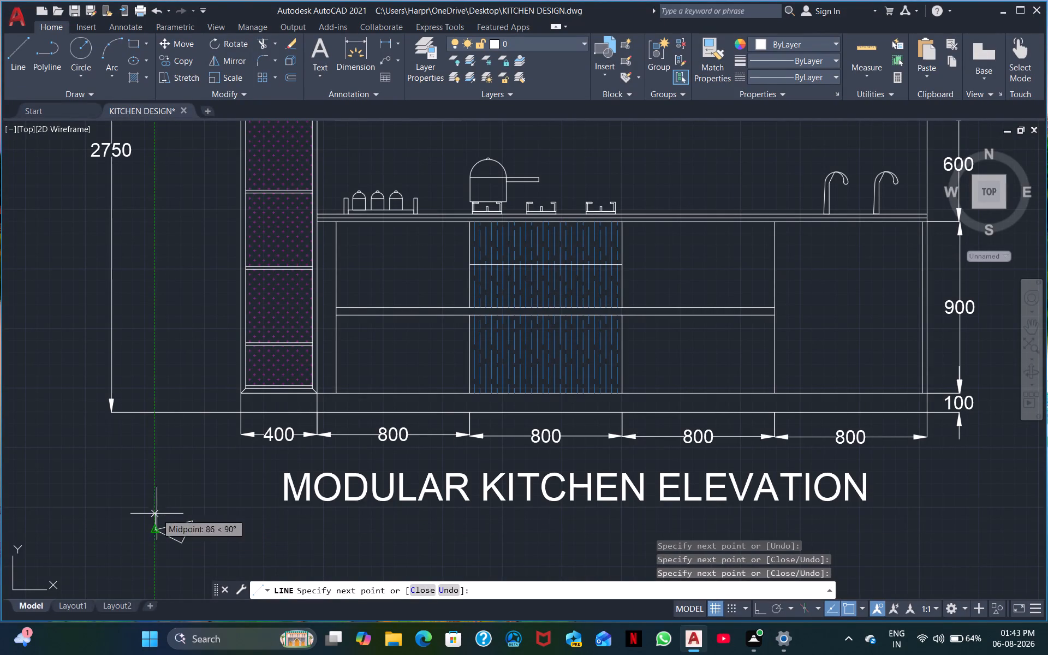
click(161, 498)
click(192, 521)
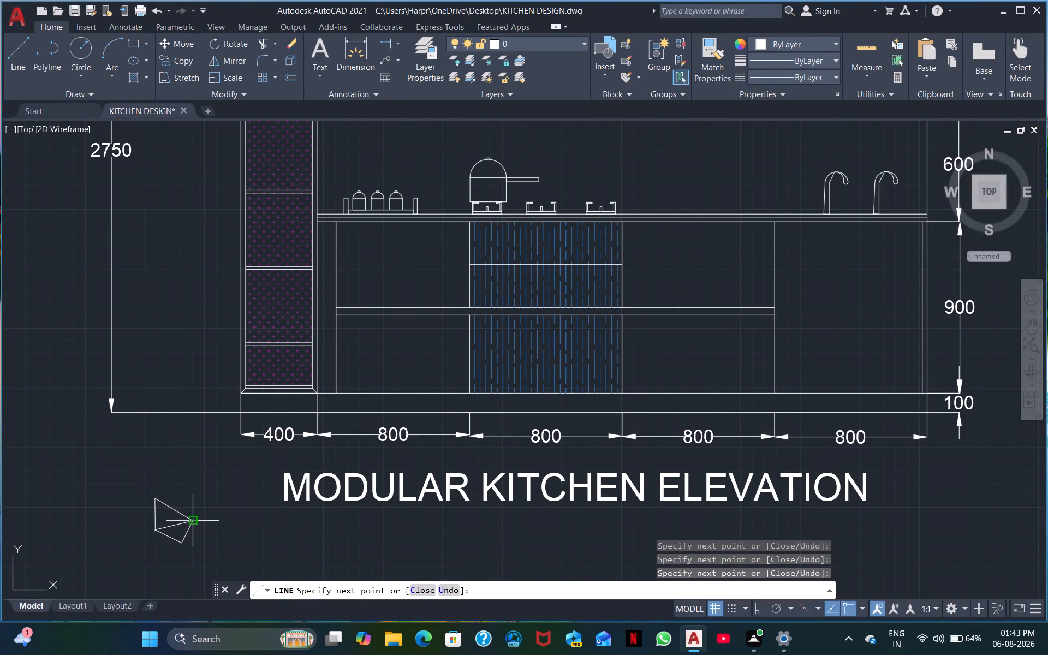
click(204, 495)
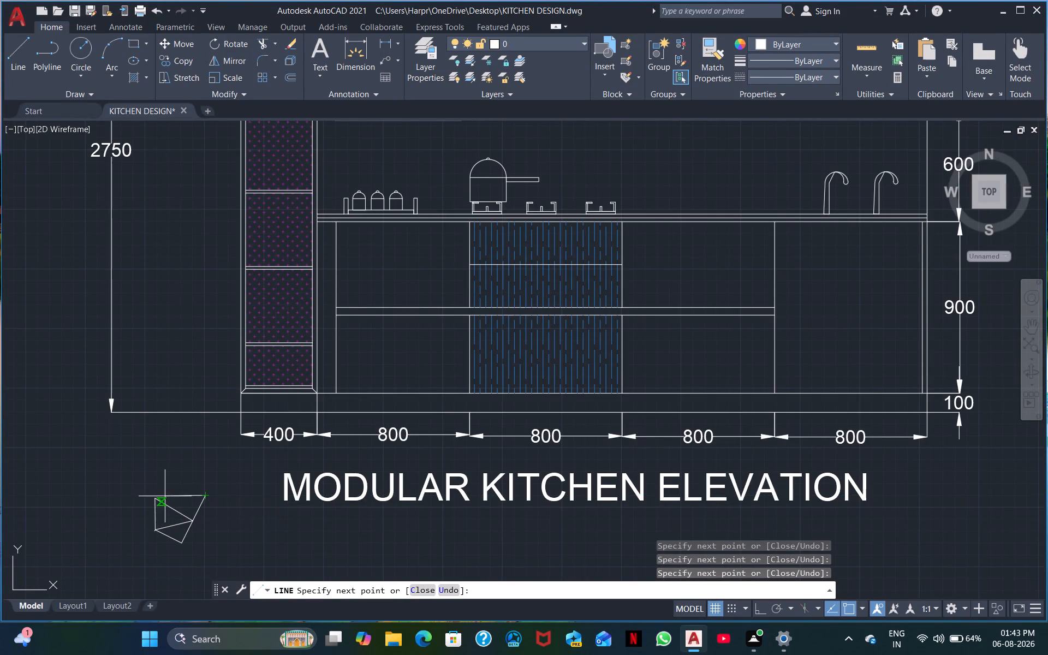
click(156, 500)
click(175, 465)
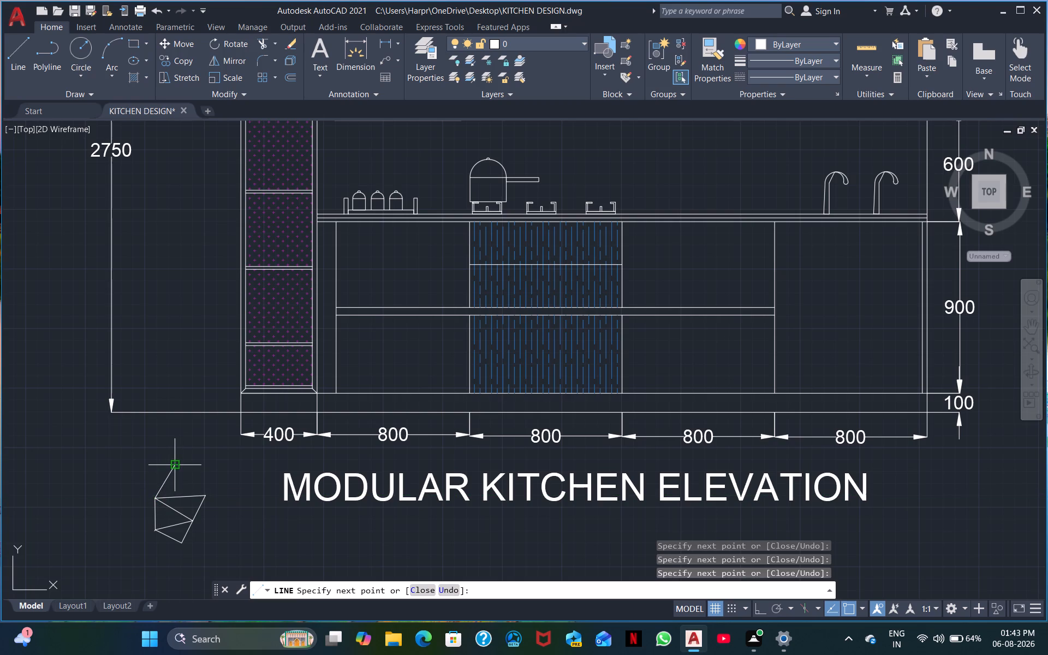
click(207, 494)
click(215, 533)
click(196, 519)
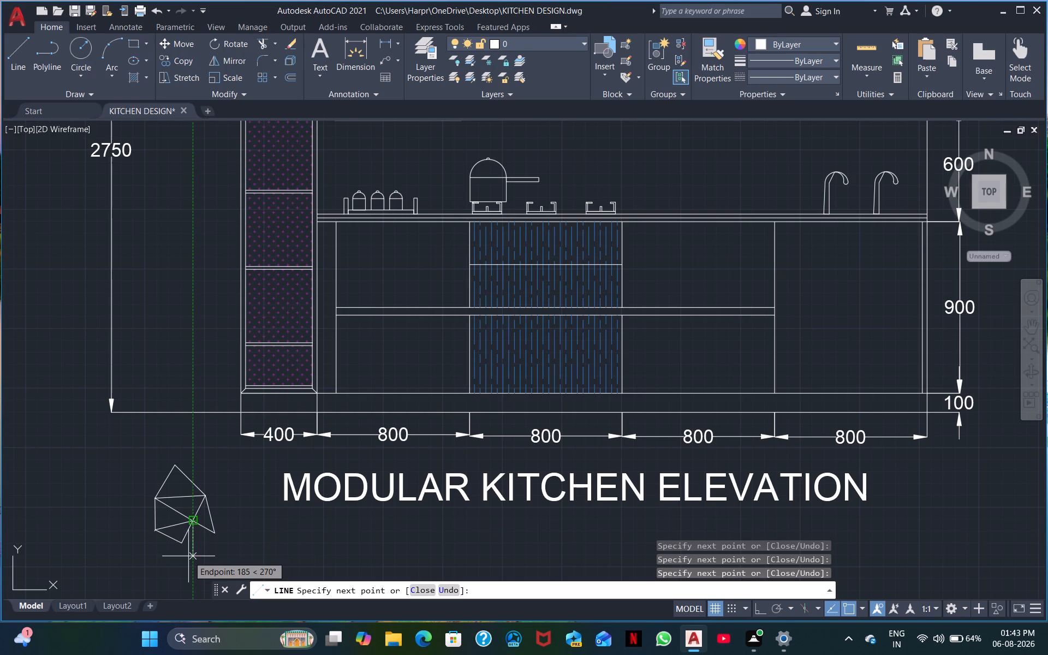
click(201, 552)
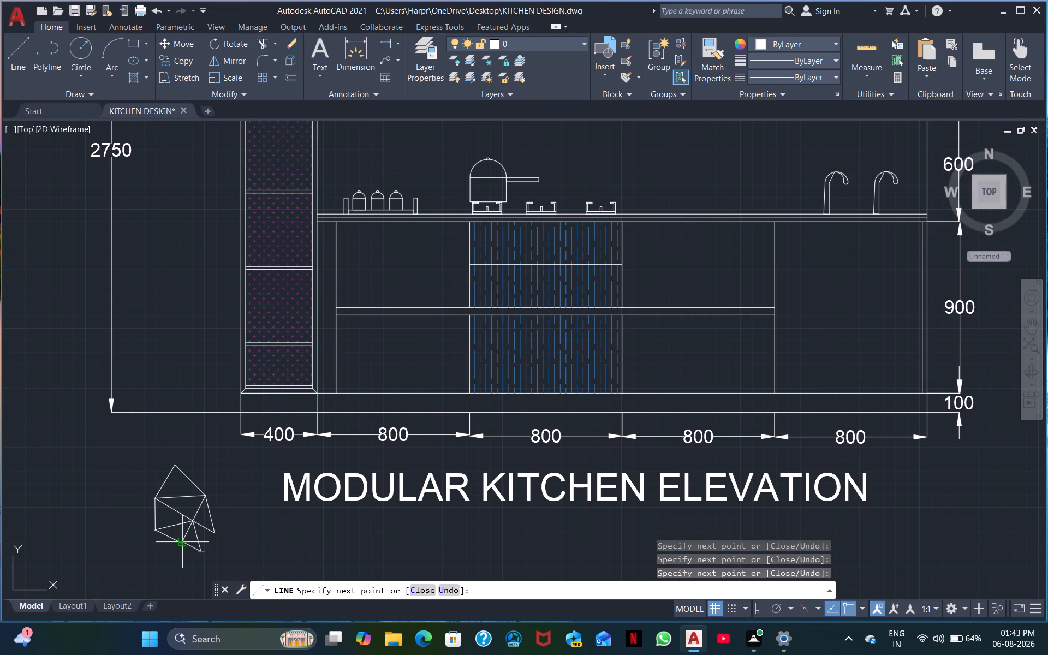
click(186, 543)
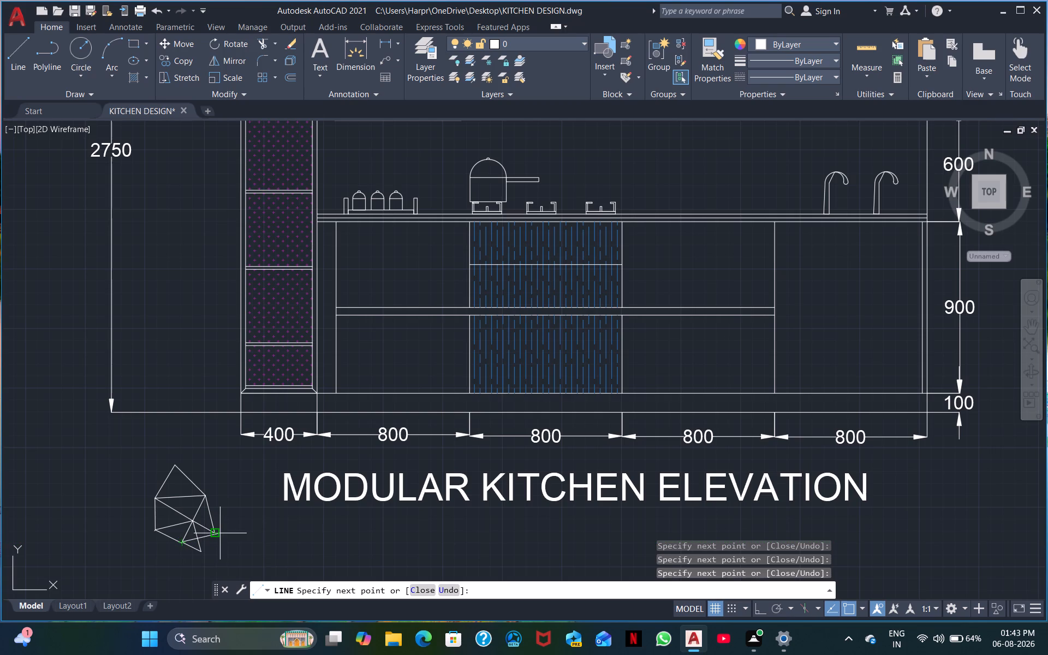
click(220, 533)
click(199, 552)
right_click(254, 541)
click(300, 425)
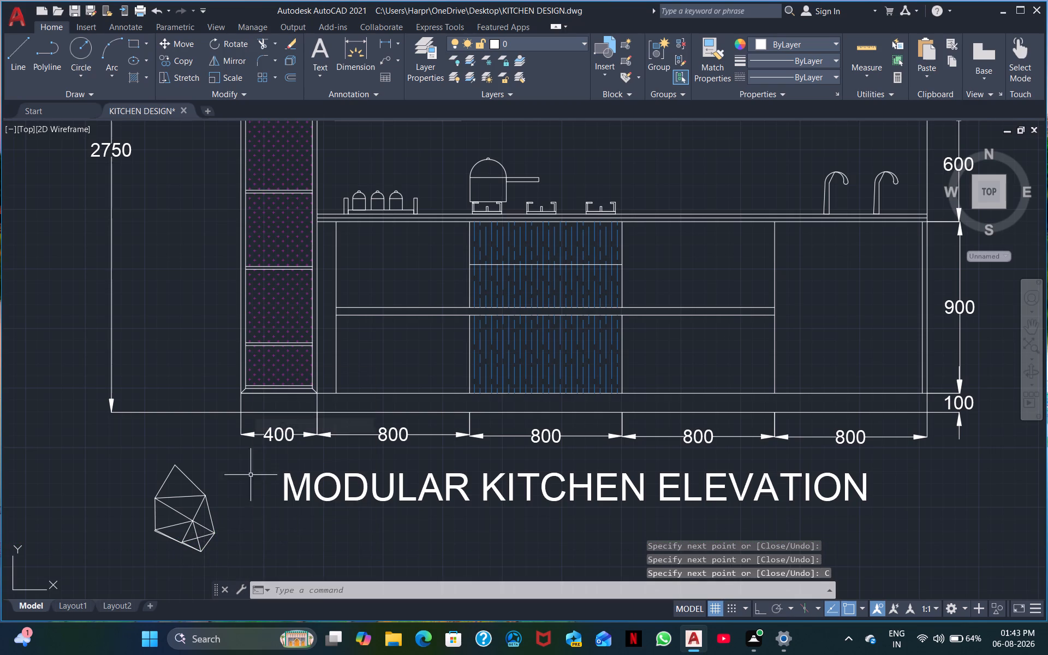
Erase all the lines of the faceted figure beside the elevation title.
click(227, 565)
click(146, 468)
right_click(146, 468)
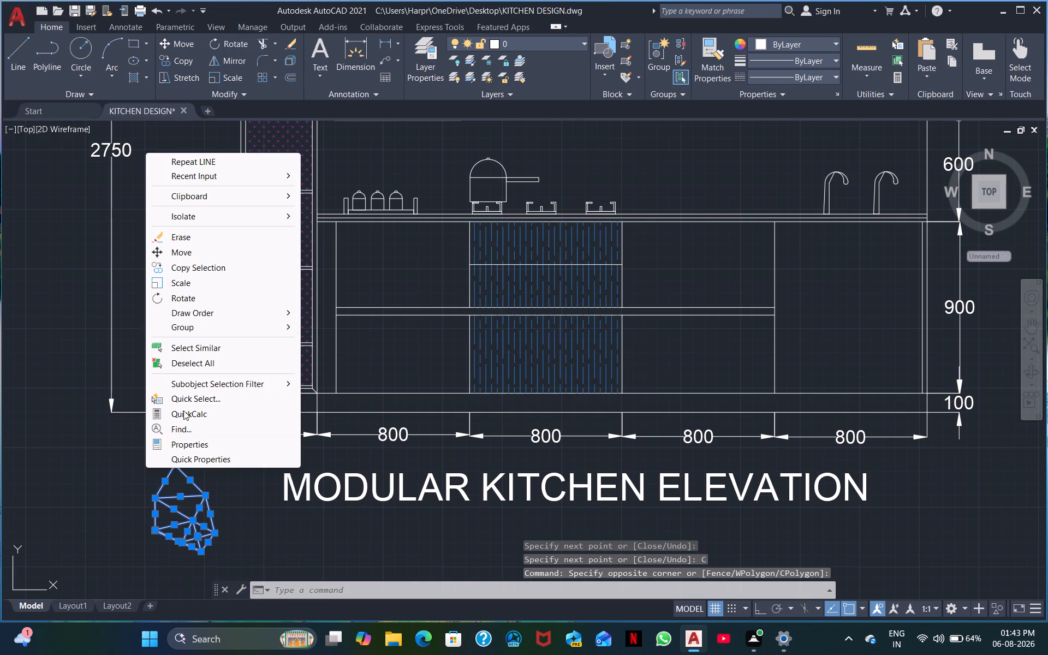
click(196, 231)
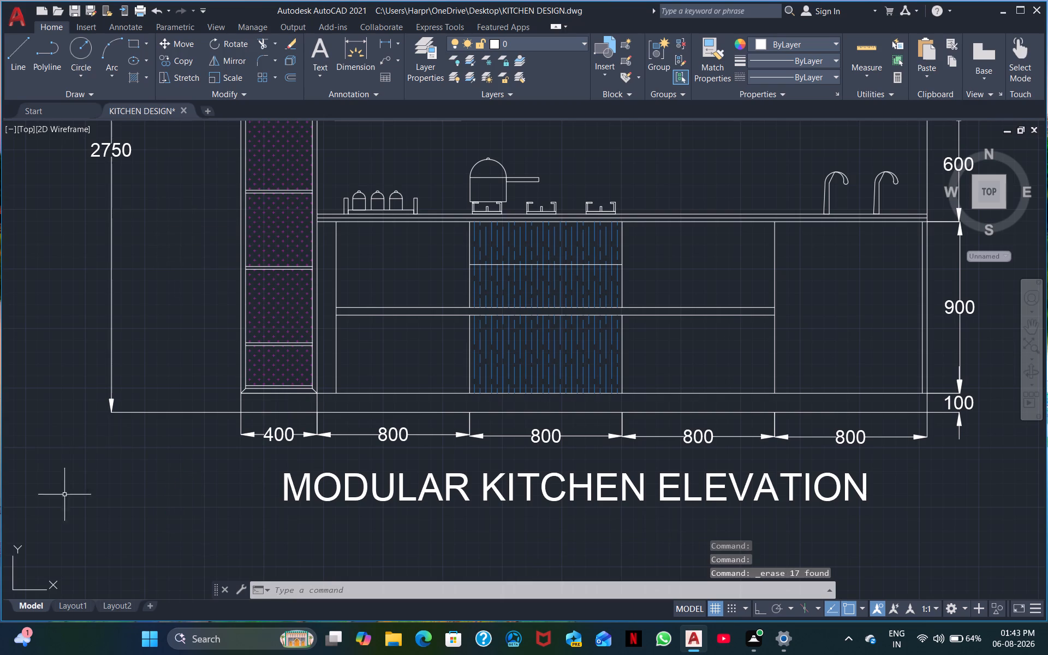
Examine the whole kitchen elevation, from the base cabinets and plinth up to the wall units and top dimensions.
middle_drag(97, 519, 0, 560)
middle_drag(0, 538, 0, 570)
middle_drag(288, 374, 294, 394)
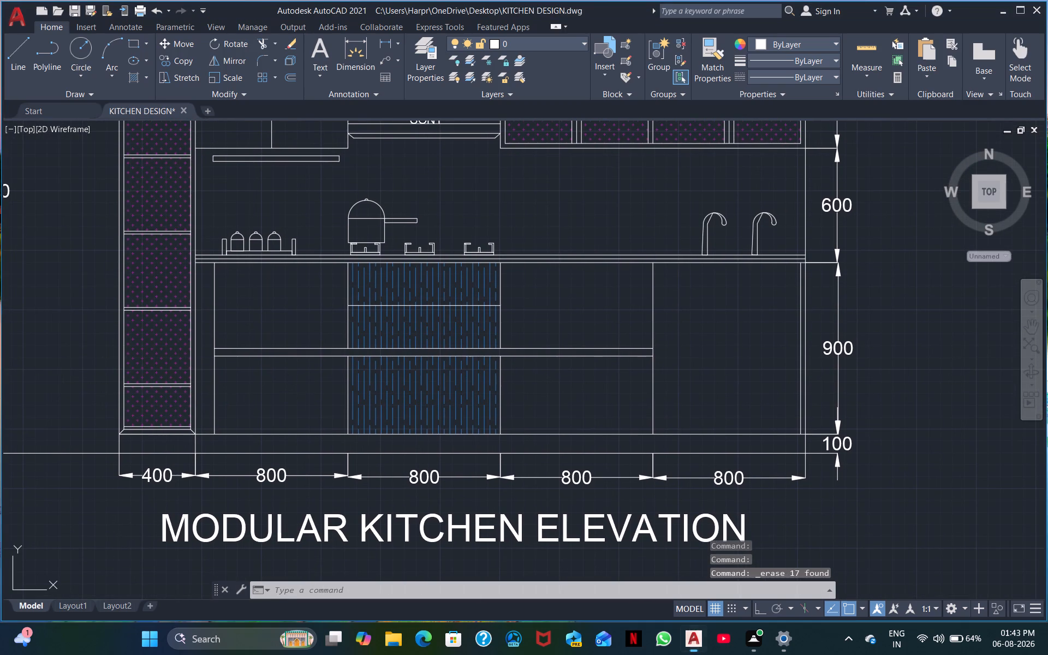
middle_drag(294, 394, 285, 454)
middle_click(293, 329)
scroll(291, 330, down, 2)
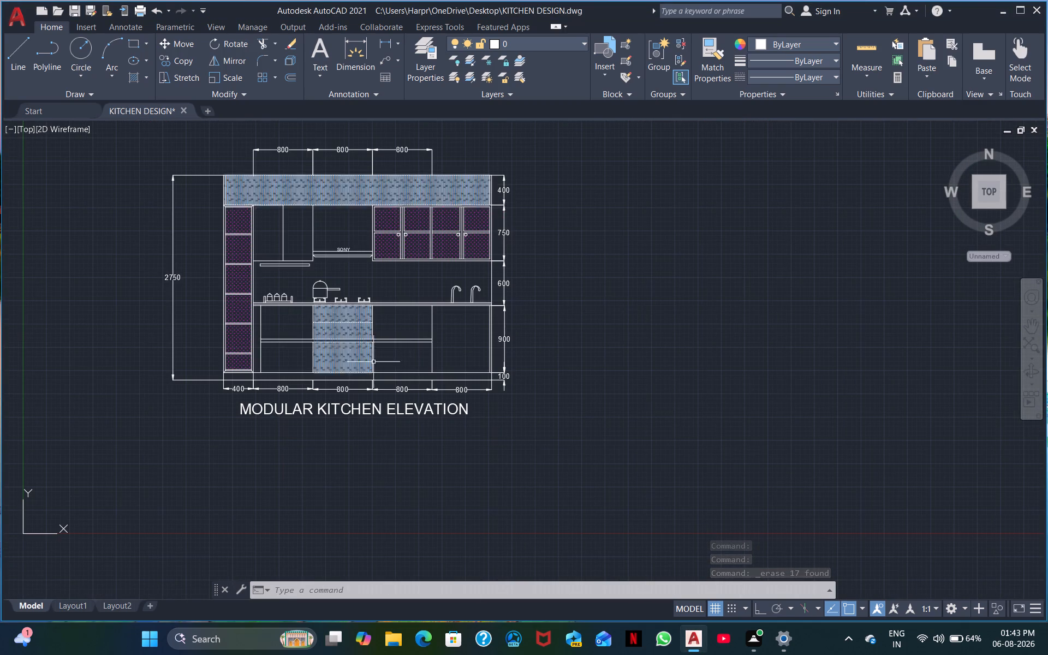
middle_drag(489, 382, 522, 624)
scroll(560, 507, up, 1)
middle_drag(490, 526, 581, 438)
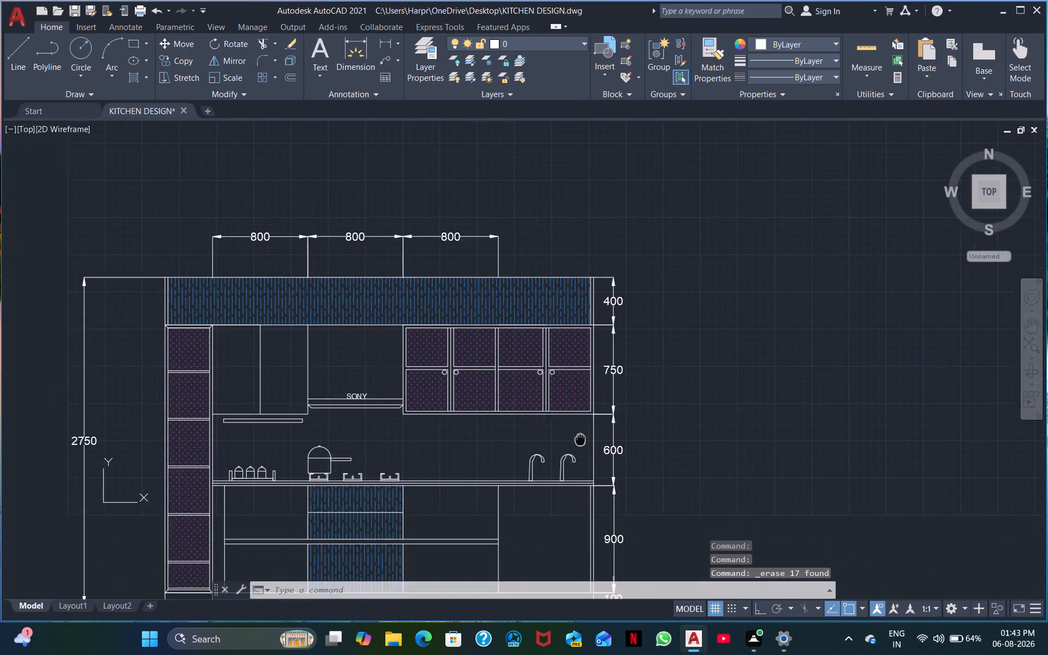
middle_drag(581, 438, 650, 391)
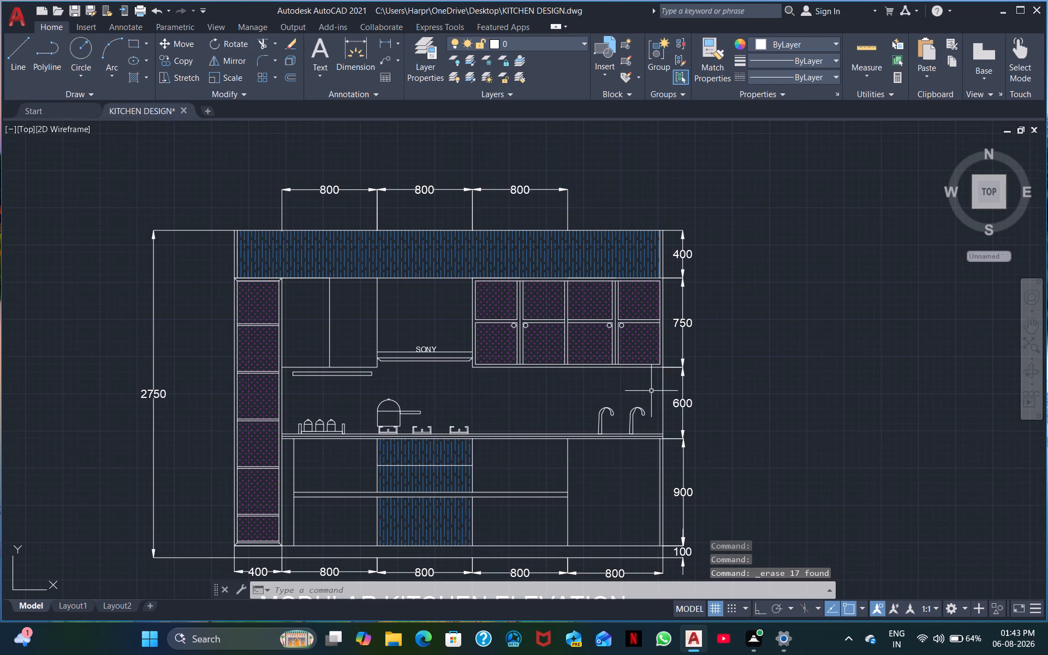
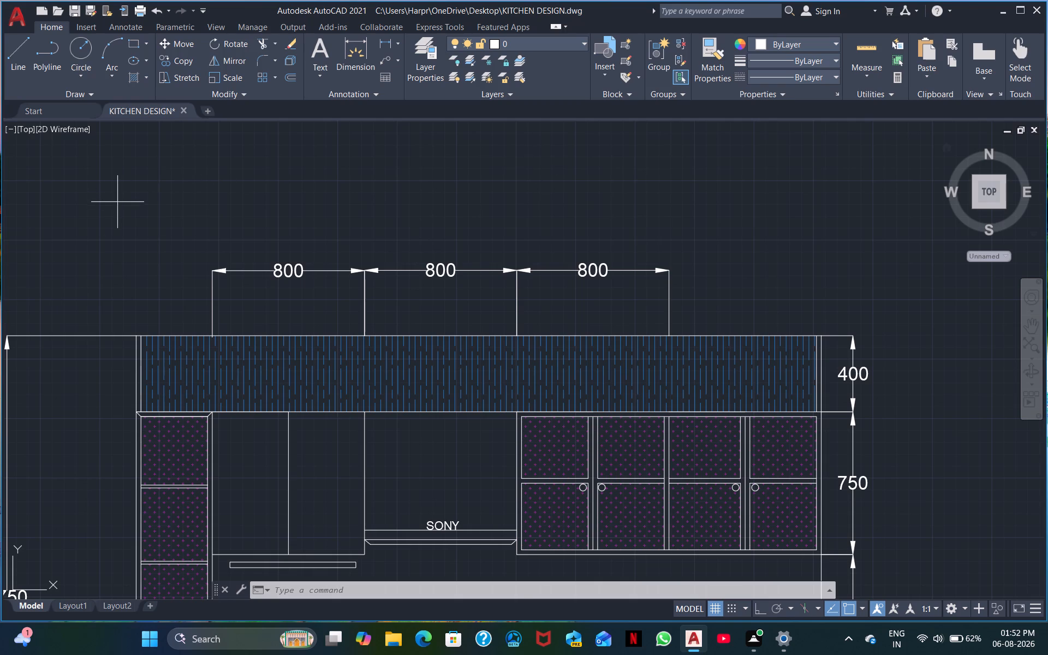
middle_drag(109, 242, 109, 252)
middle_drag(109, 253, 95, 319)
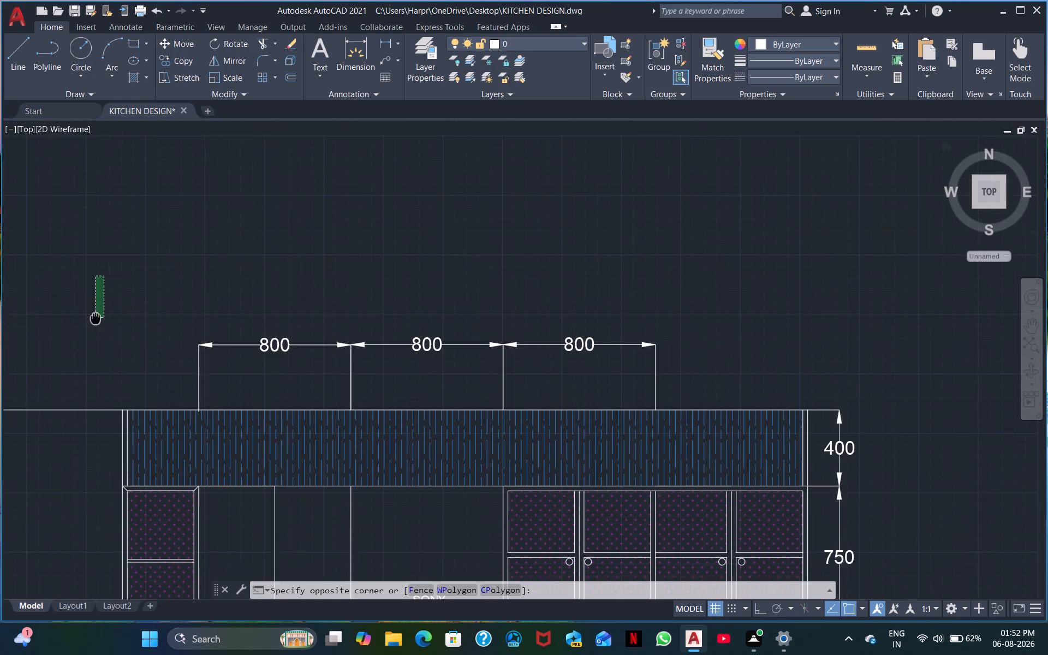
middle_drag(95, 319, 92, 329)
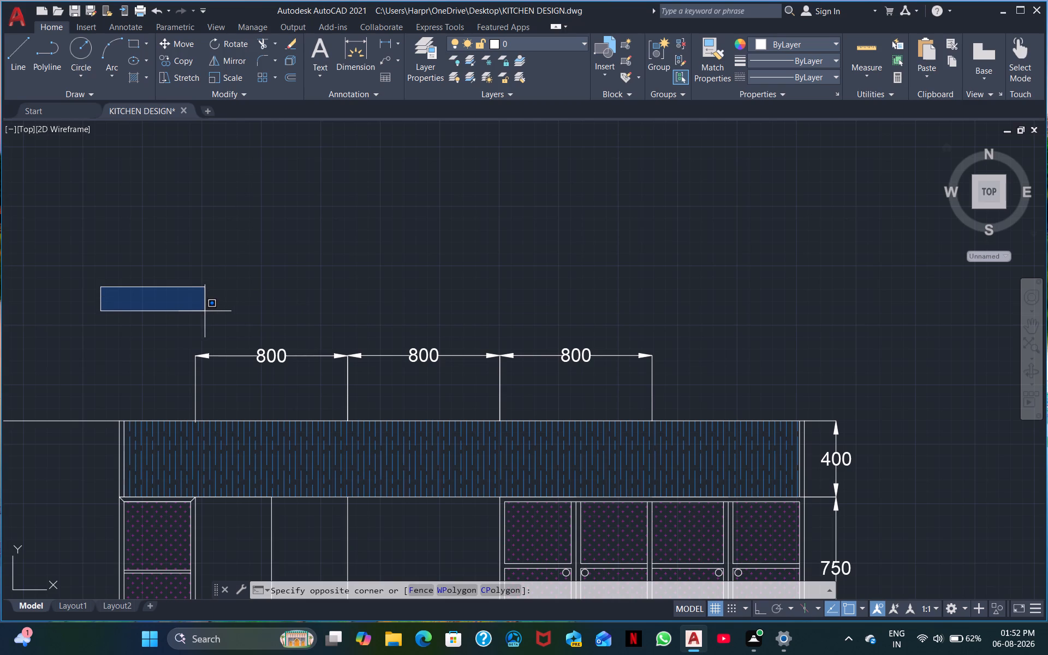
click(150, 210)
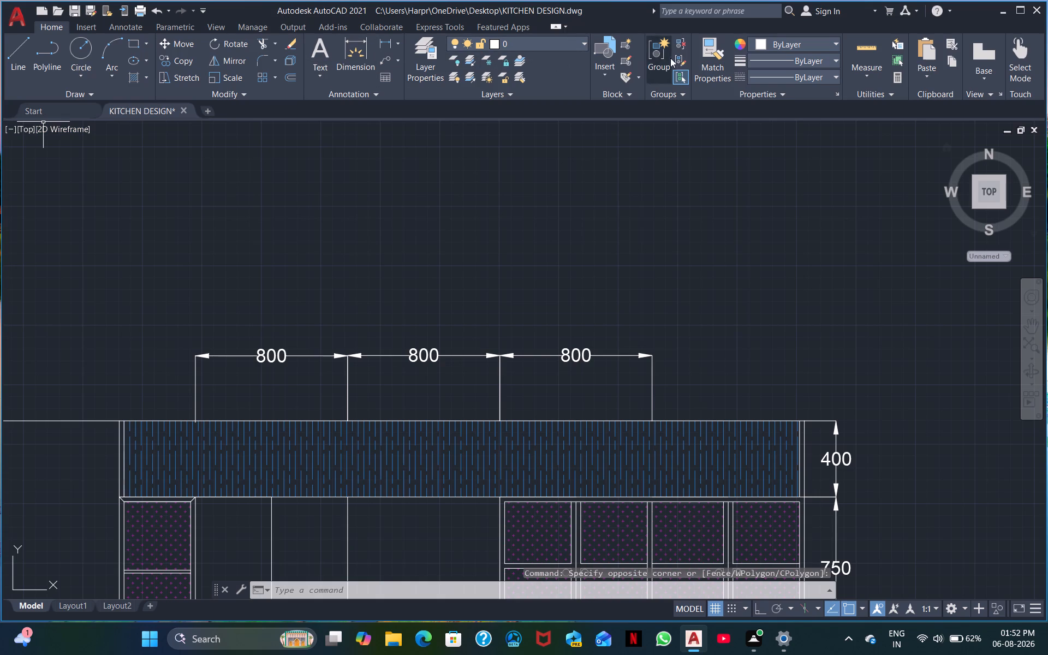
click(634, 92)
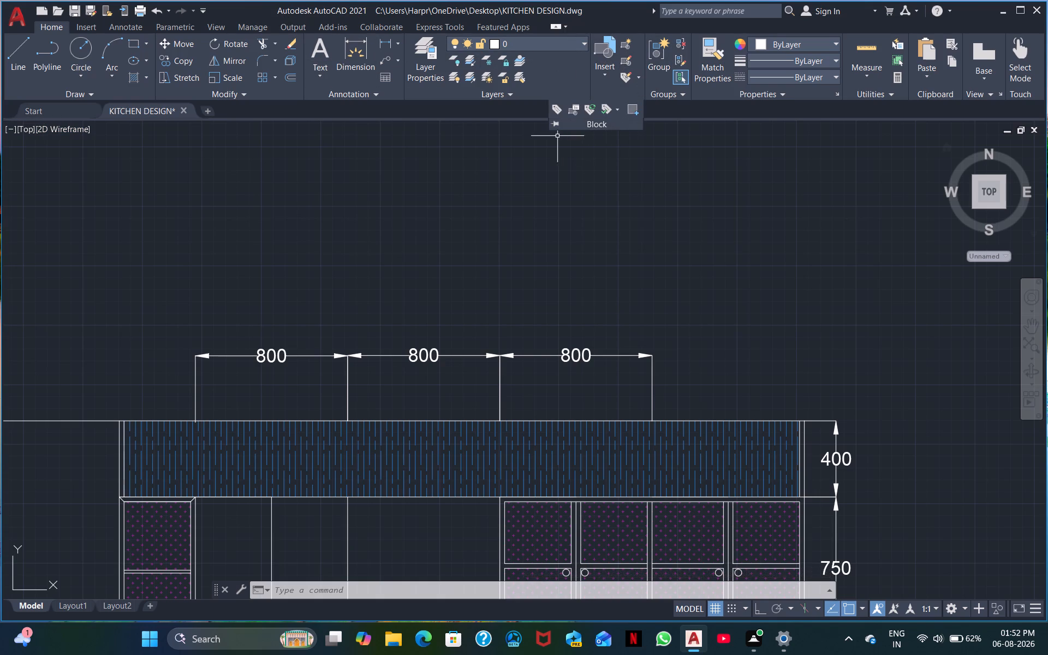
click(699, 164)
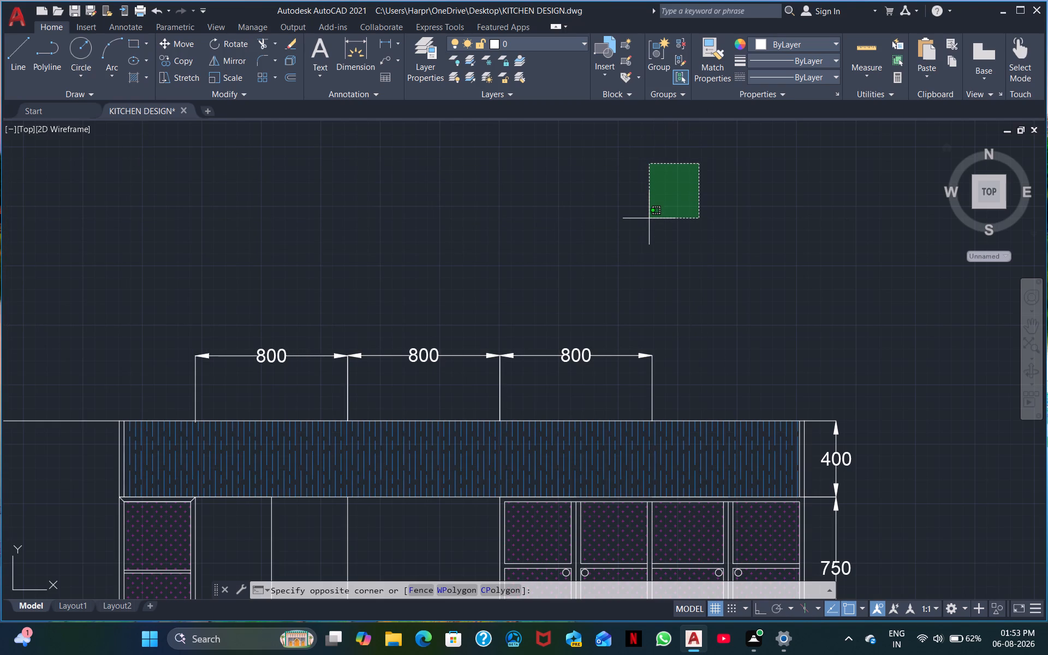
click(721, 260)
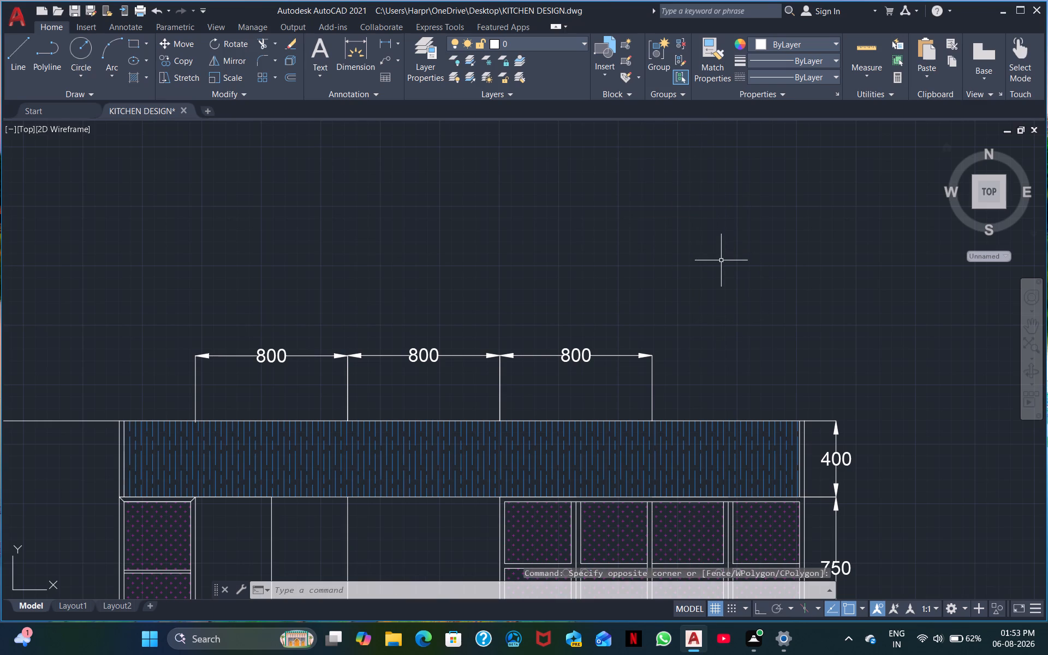
Examine the full kitchen elevation with its title, and inspect the wall units, chimney and countertop area up close.
middle_drag(721, 260, 735, 185)
scroll(733, 196, down, 2)
middle_drag(796, 409, 698, 304)
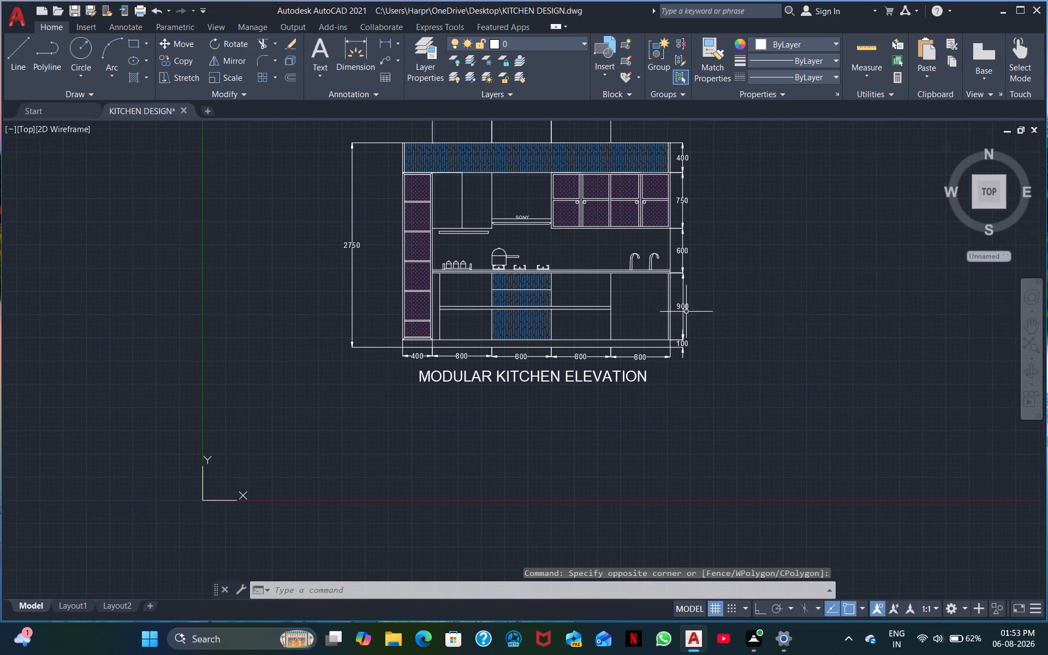
middle_drag(569, 391, 529, 563)
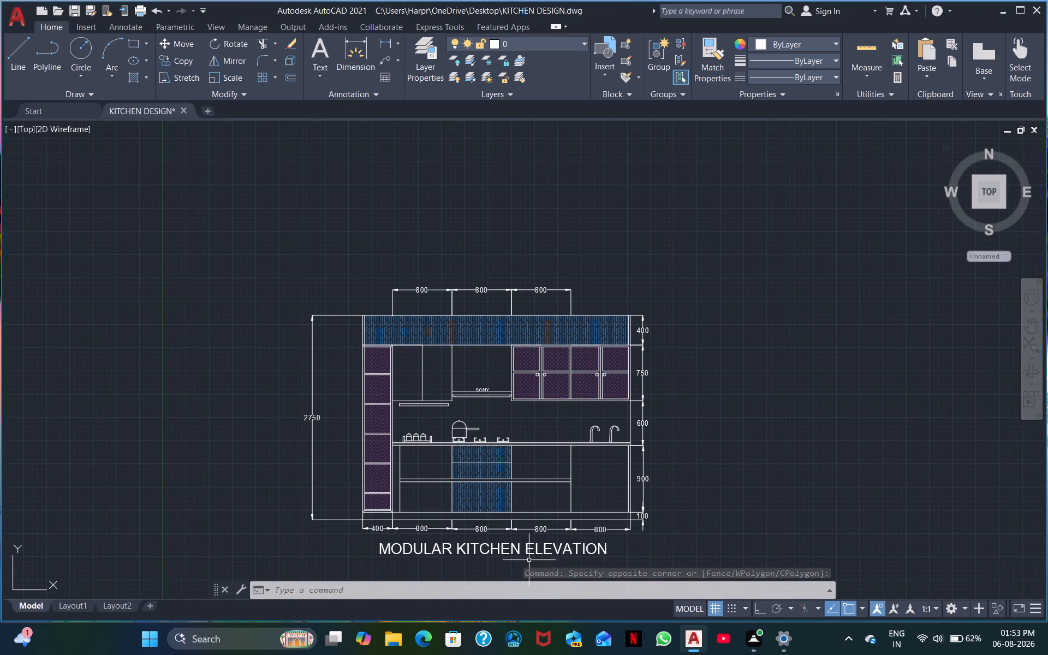
scroll(430, 396, up, 2)
middle_drag(640, 413, 592, 446)
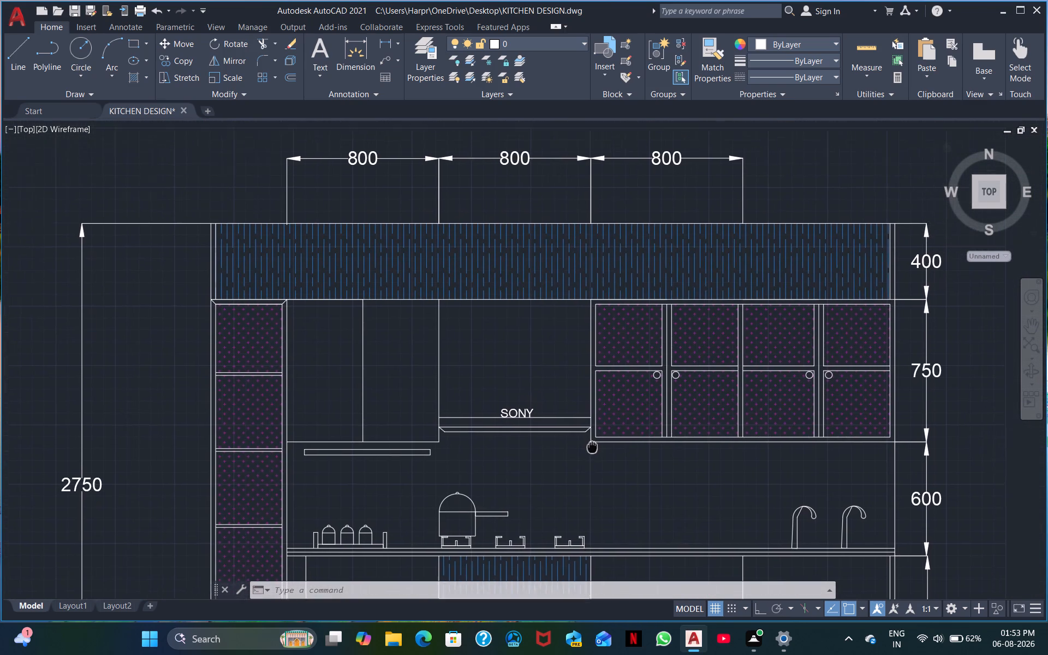
middle_drag(592, 446, 513, 416)
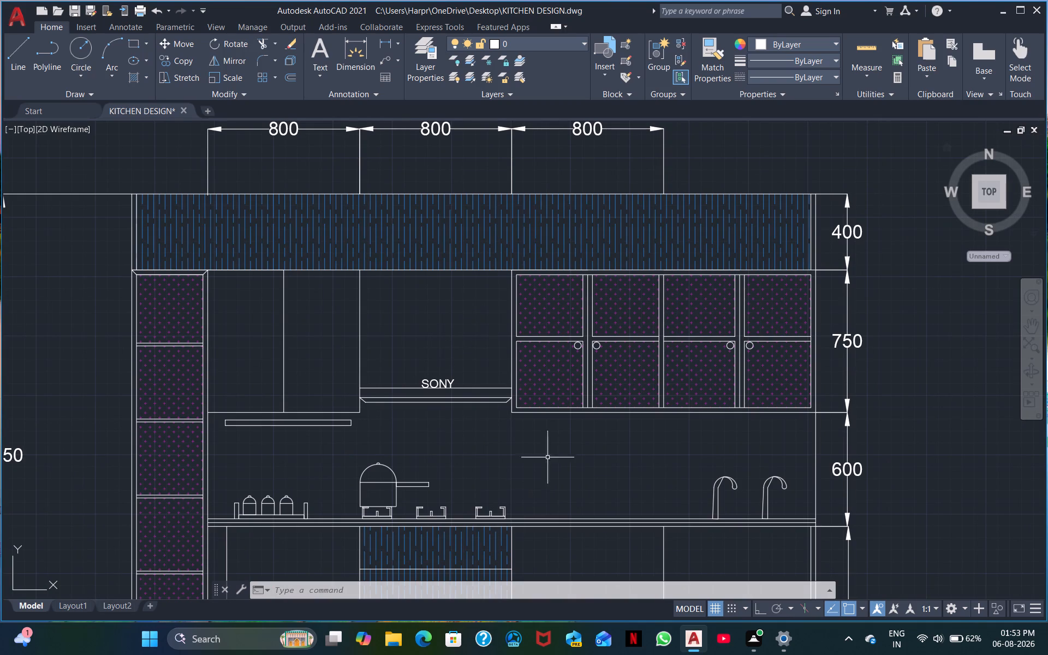
click(504, 449)
click(498, 450)
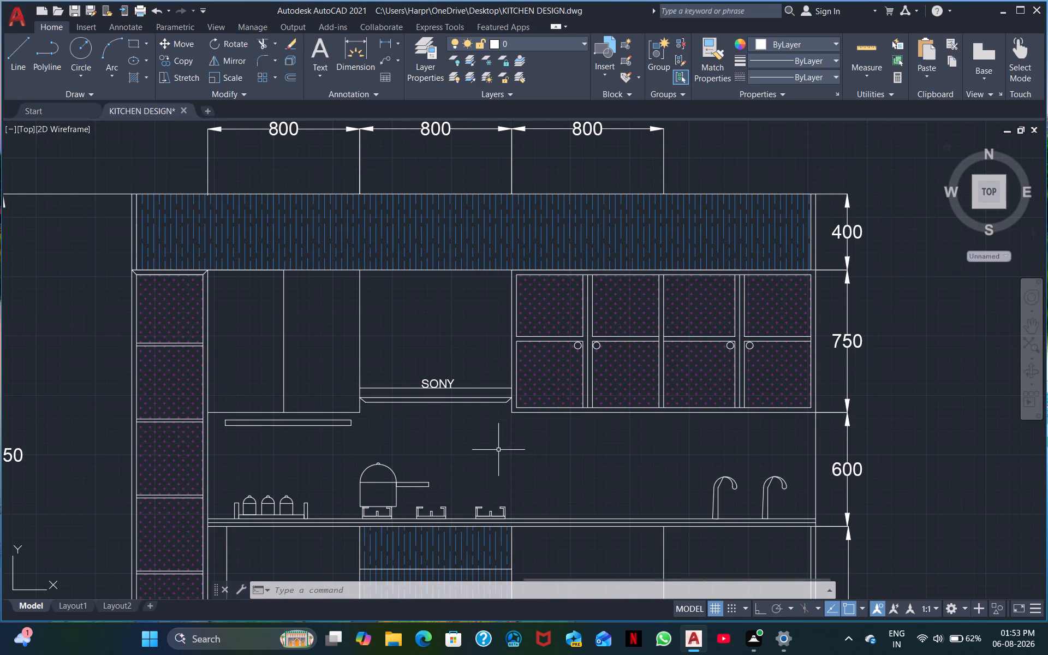
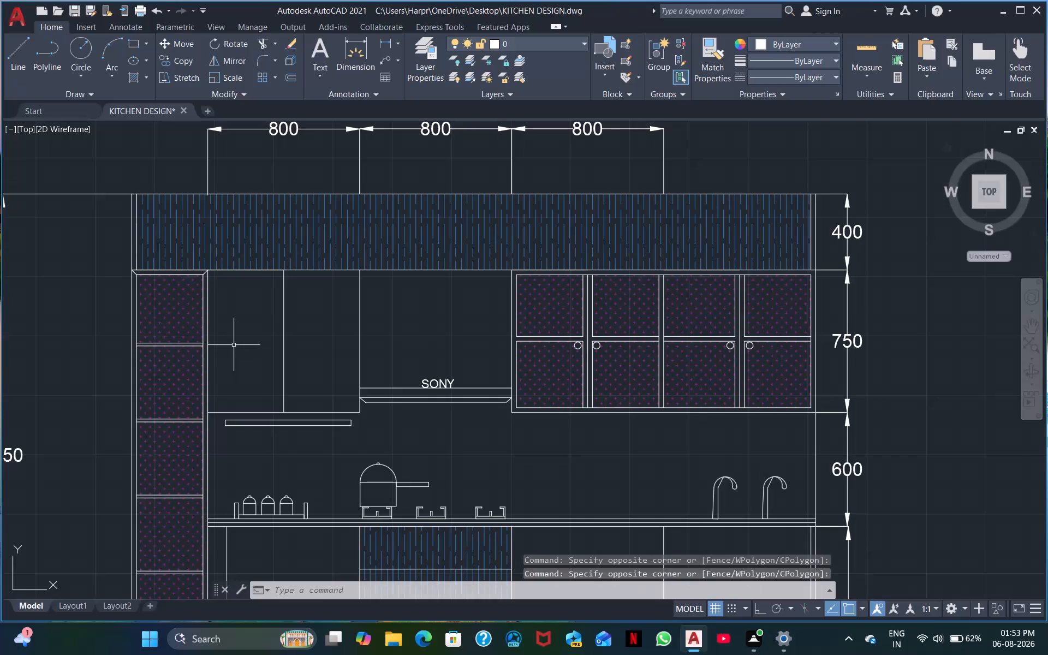
Examine the open wall units, the chimney and the hatched cabinet edges up close, and check the full elevation with its title.
drag(305, 315, 303, 323)
click(322, 356)
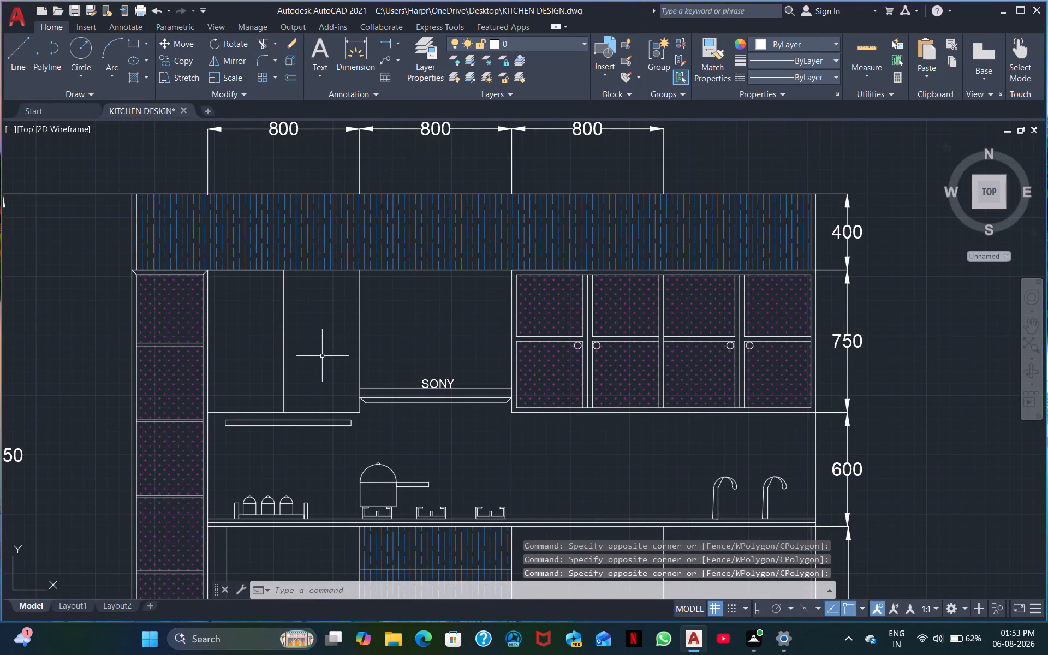
drag(413, 317, 423, 344)
click(453, 350)
scroll(514, 315, up, 4)
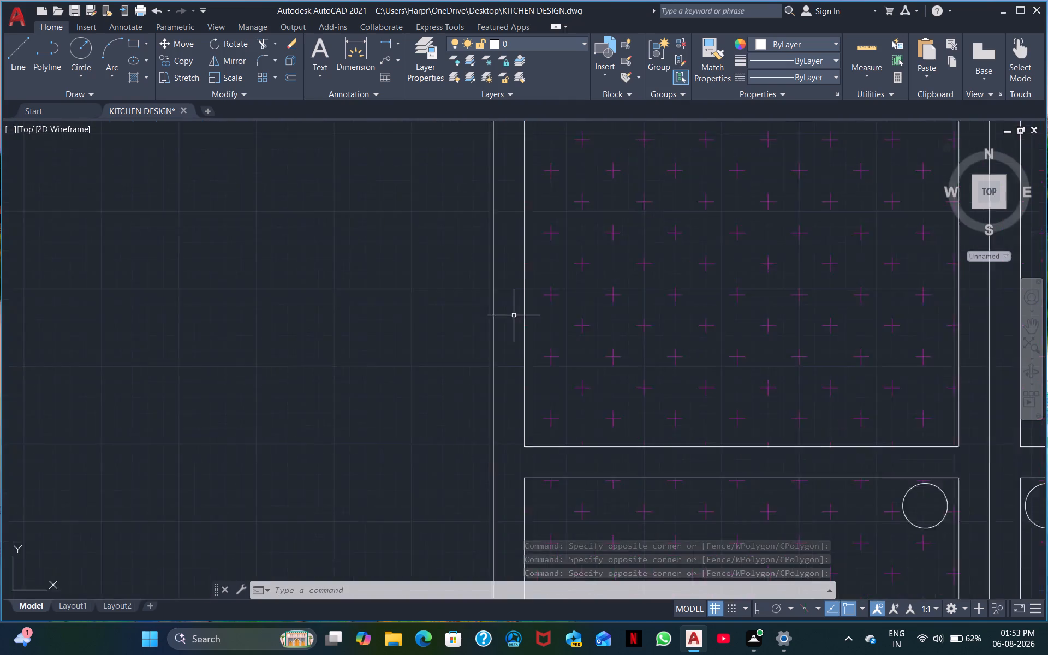
scroll(514, 315, up, 3)
scroll(514, 315, down, 5)
middle_drag(502, 338, 499, 342)
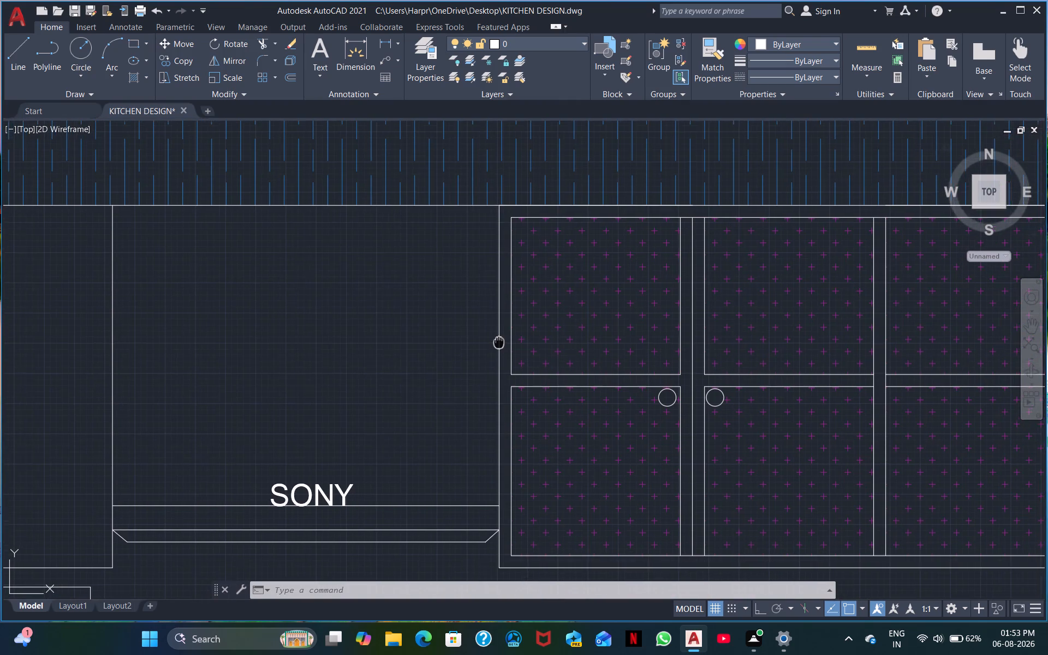
middle_drag(499, 342, 326, 243)
scroll(457, 331, down, 1)
scroll(335, 299, down, 2)
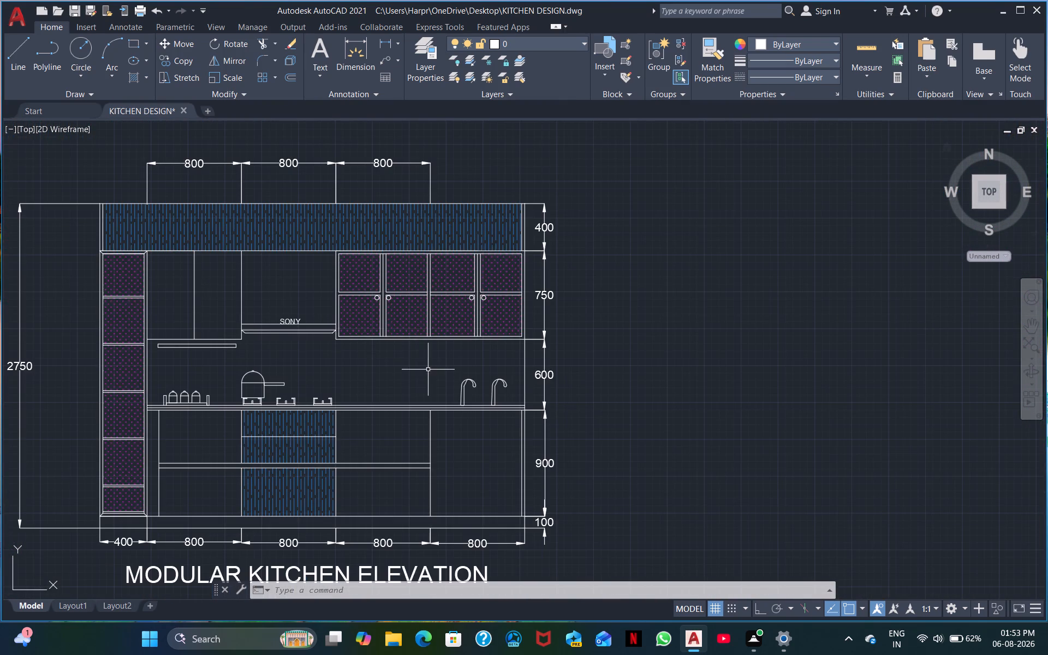
scroll(433, 386, down, 1)
middle_drag(424, 377, 503, 321)
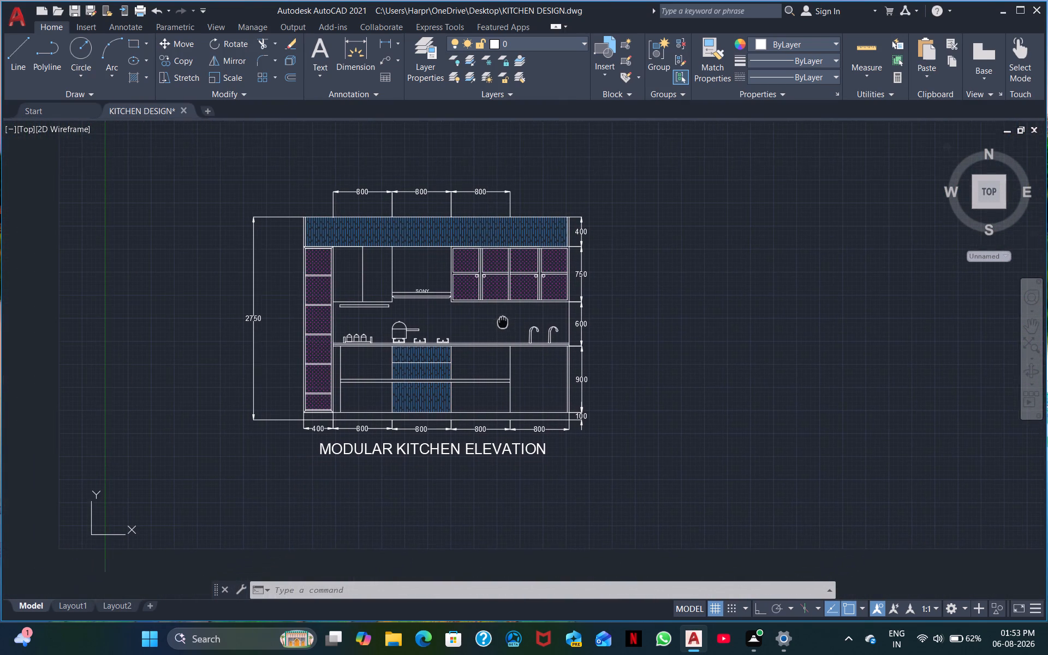
middle_drag(503, 321, 504, 320)
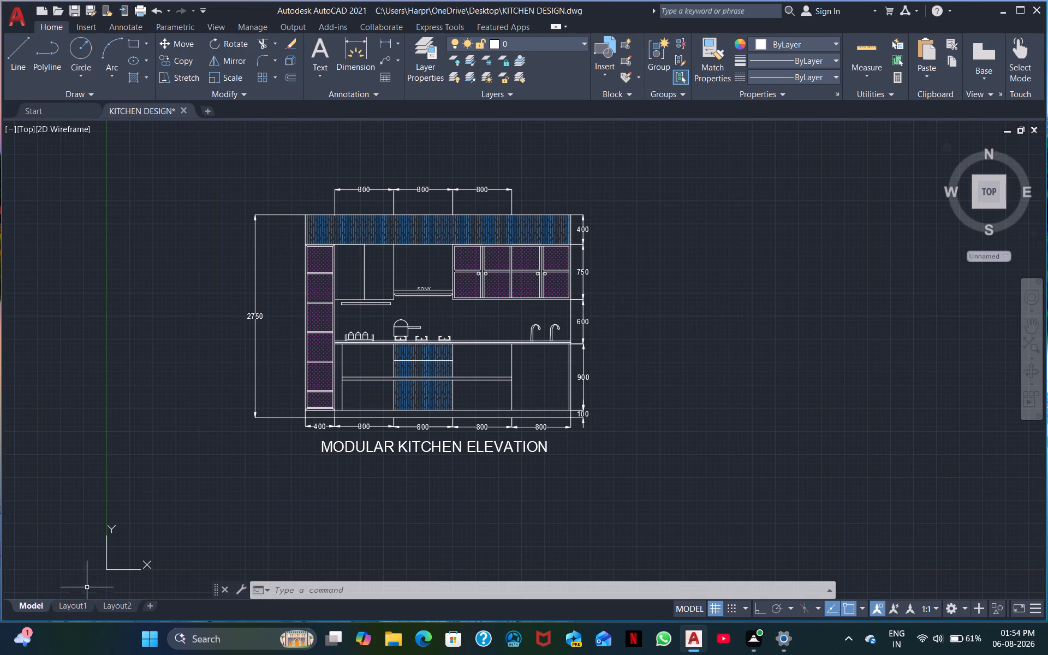
click(672, 426)
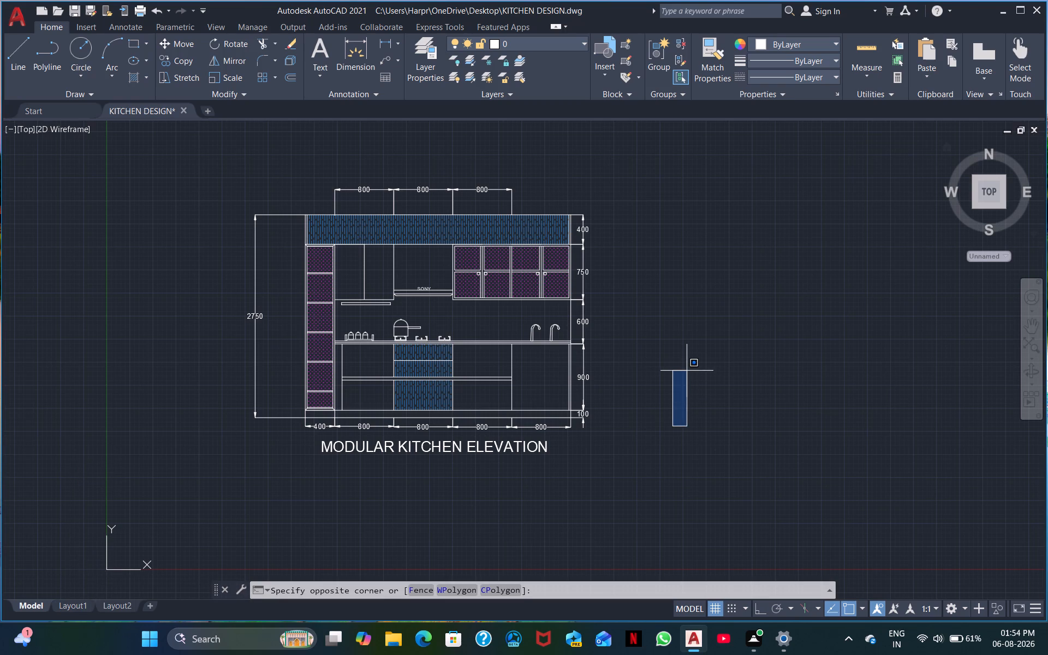
click(751, 453)
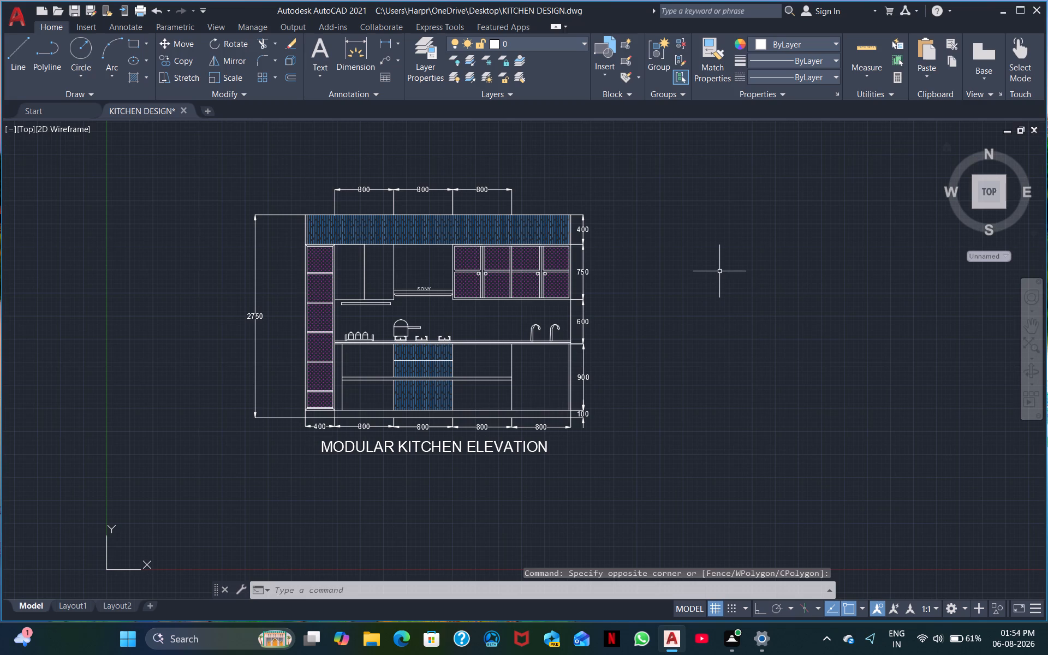
scroll(712, 276, down, 1)
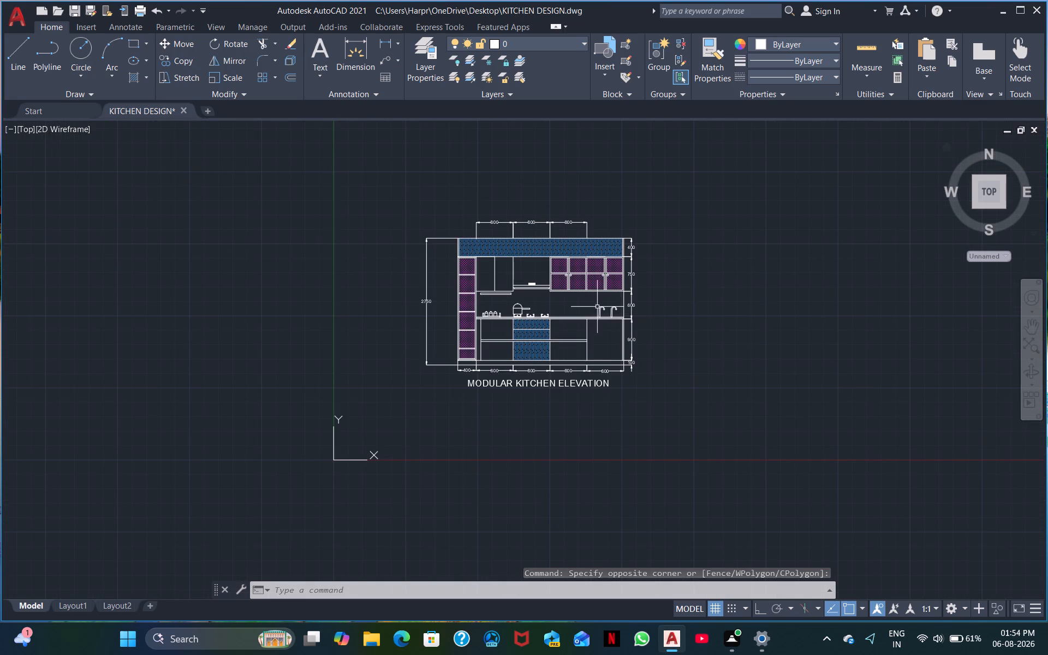
middle_drag(773, 349, 578, 352)
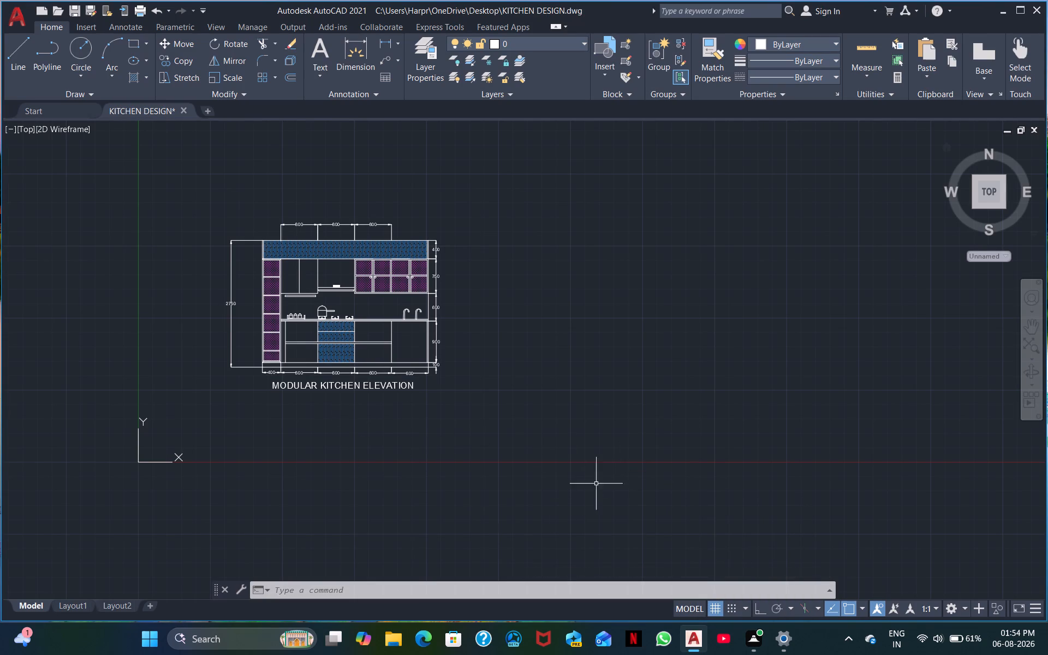
With Ortho on, draw a three-sided rectangular outline with the Line tool, hanging near the tall-unit end of the slim rail below the plain wall unit.
scroll(550, 376, up, 1)
middle_drag(327, 382, 507, 654)
scroll(463, 638, up, 1)
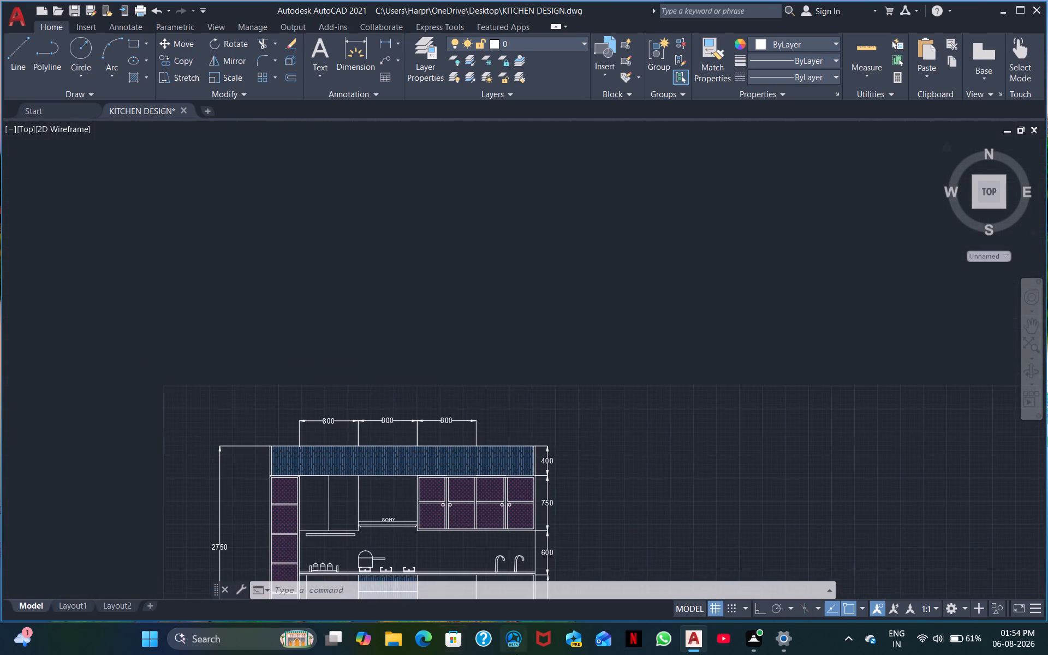
scroll(355, 483, up, 3)
middle_drag(356, 483, 400, 337)
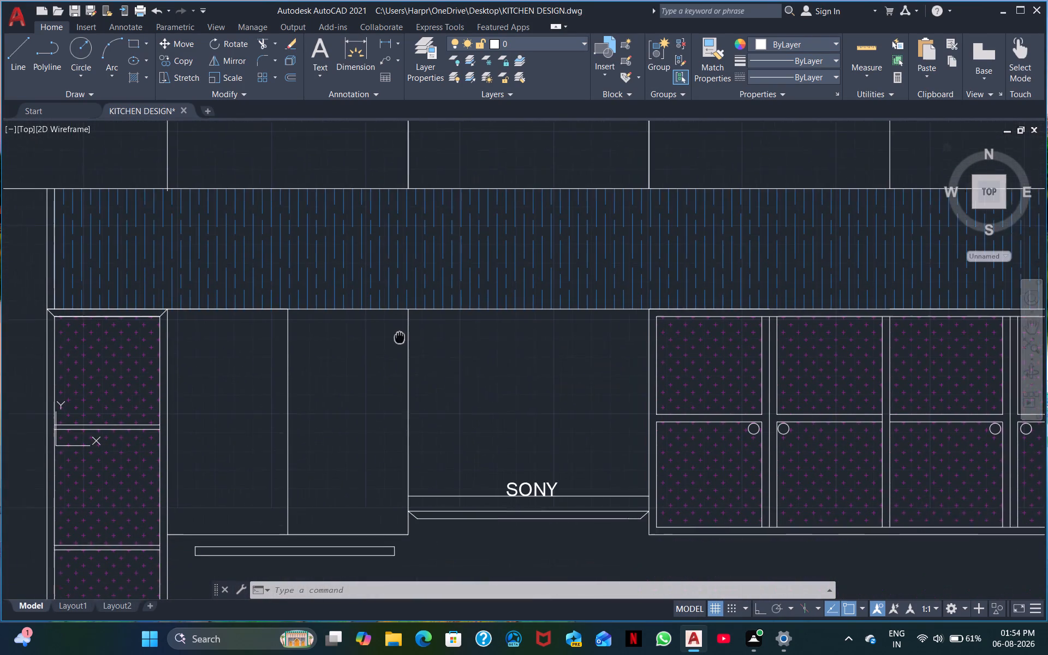
middle_drag(400, 337, 403, 329)
middle_drag(297, 433, 301, 277)
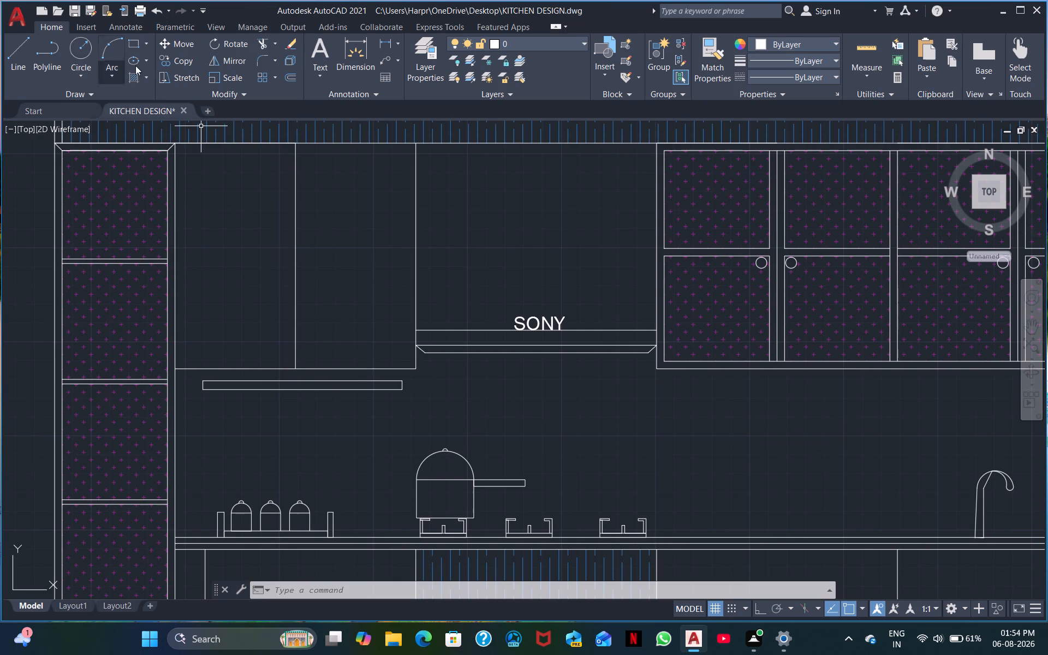
click(22, 53)
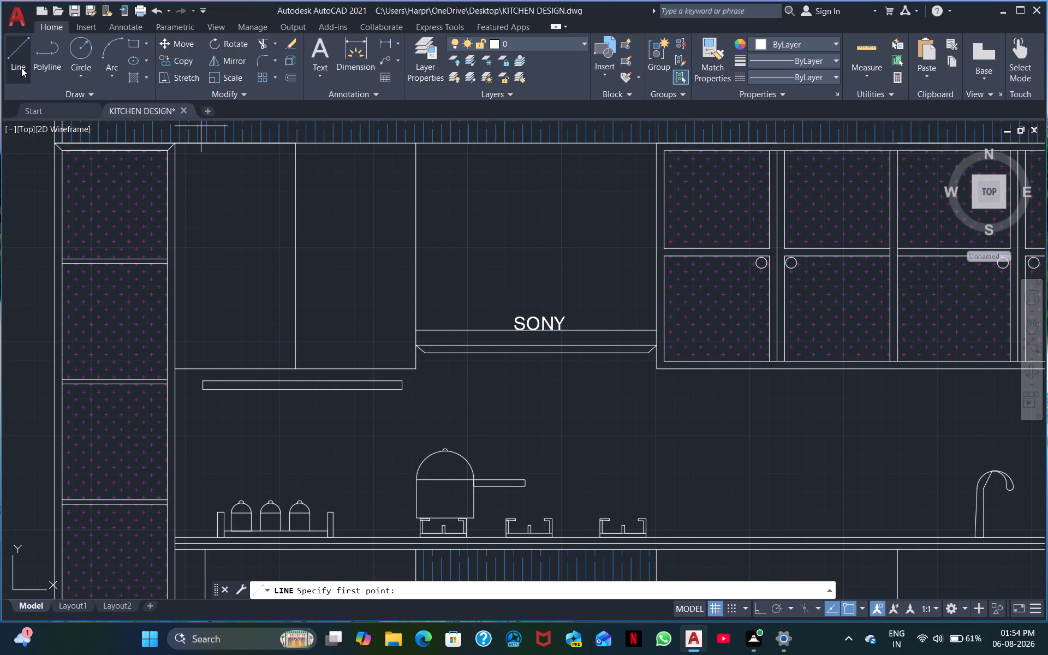
click(217, 386)
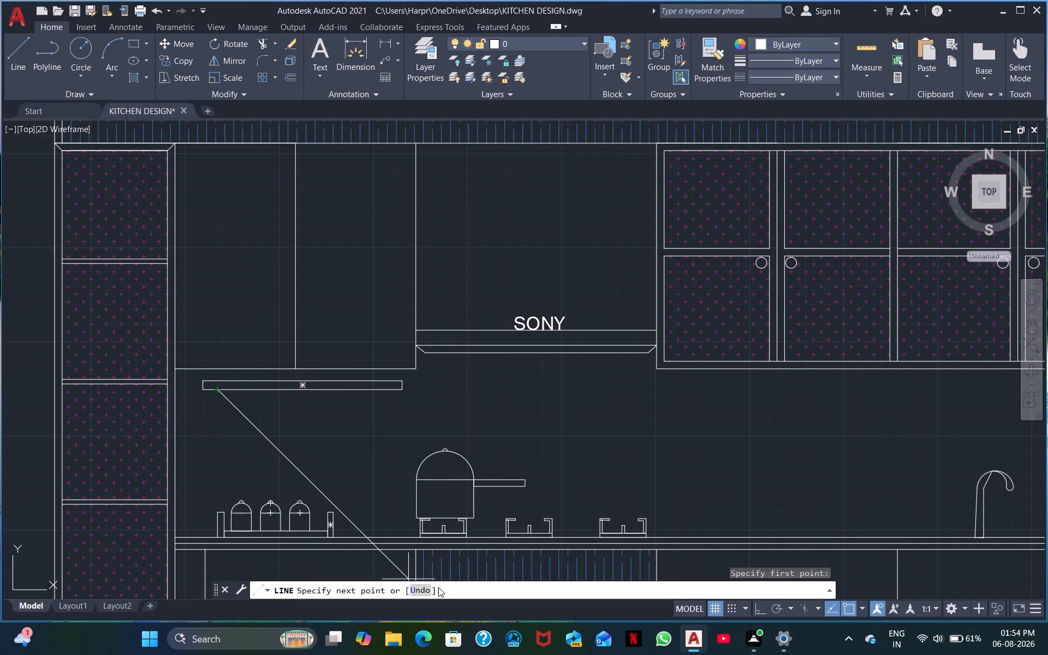
click(757, 610)
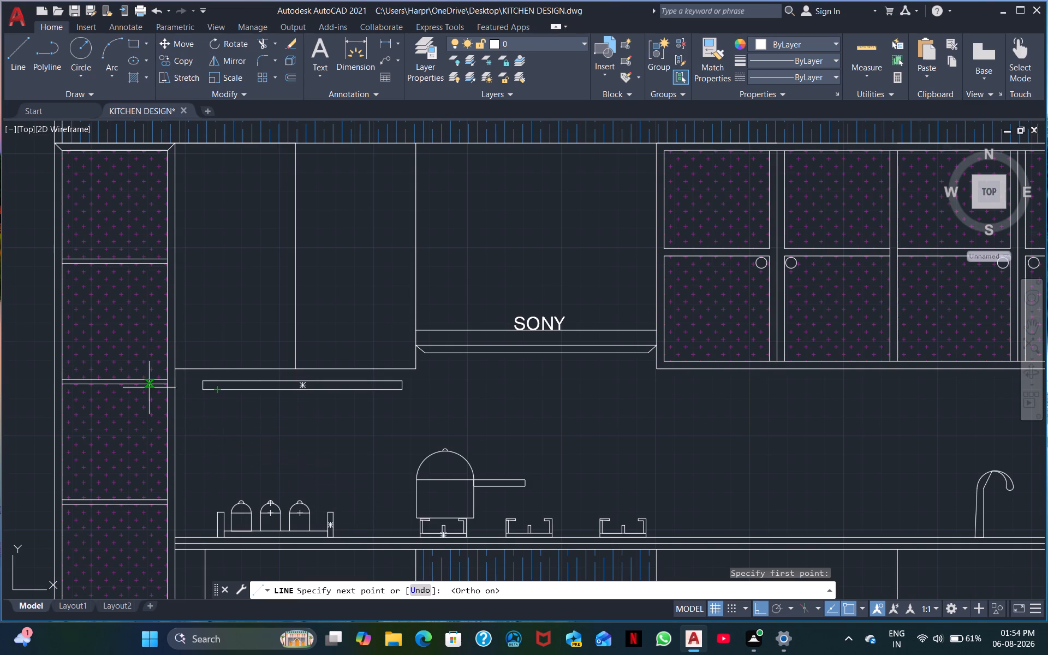
click(215, 439)
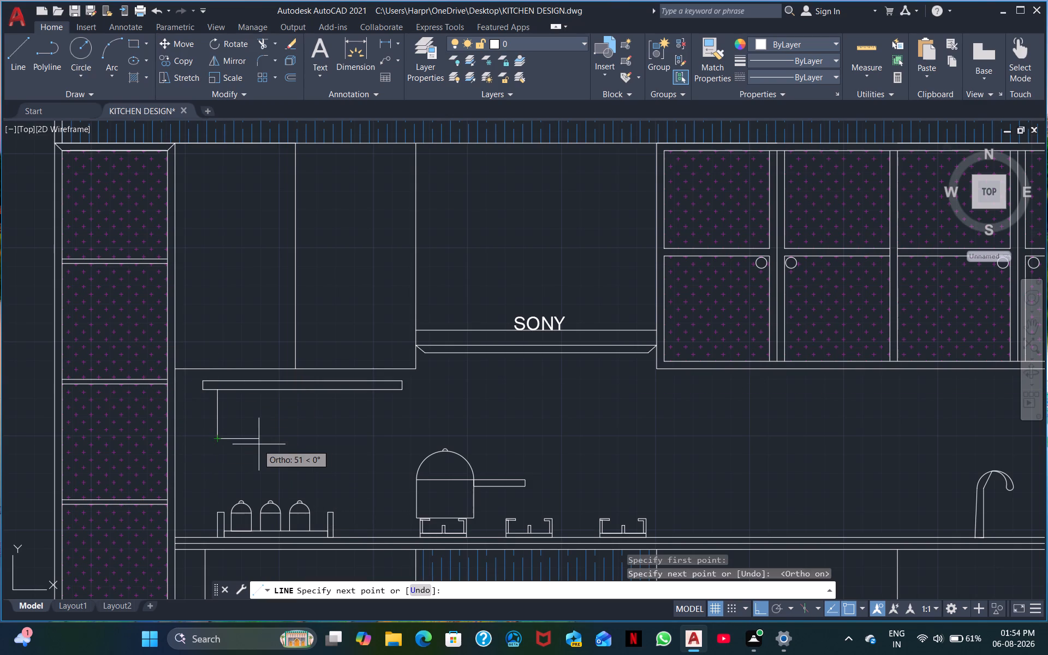
click(268, 440)
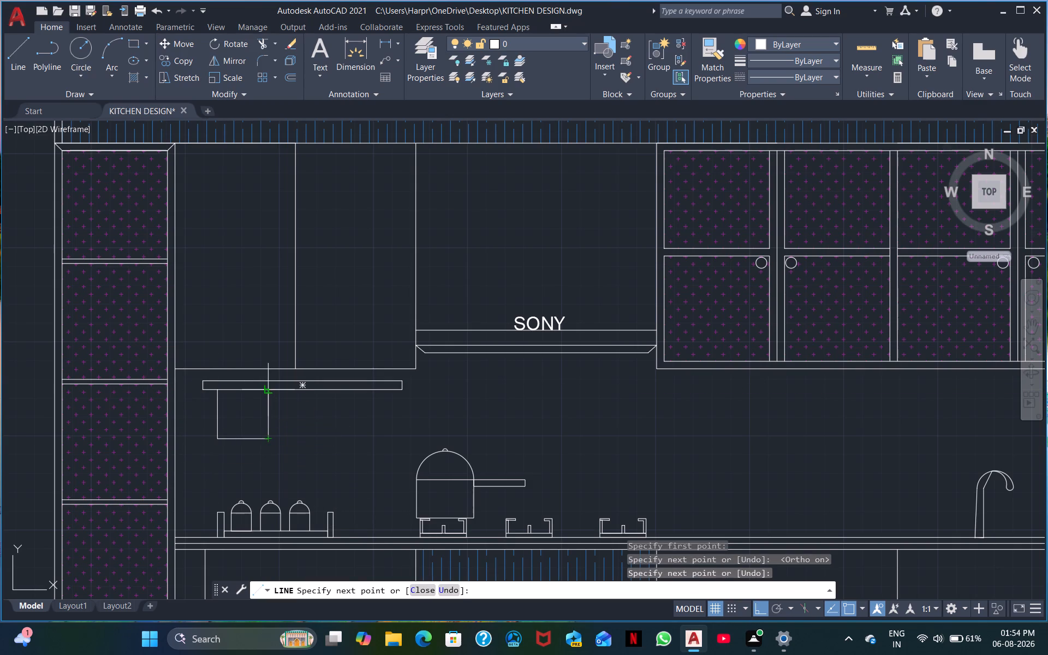
click(268, 392)
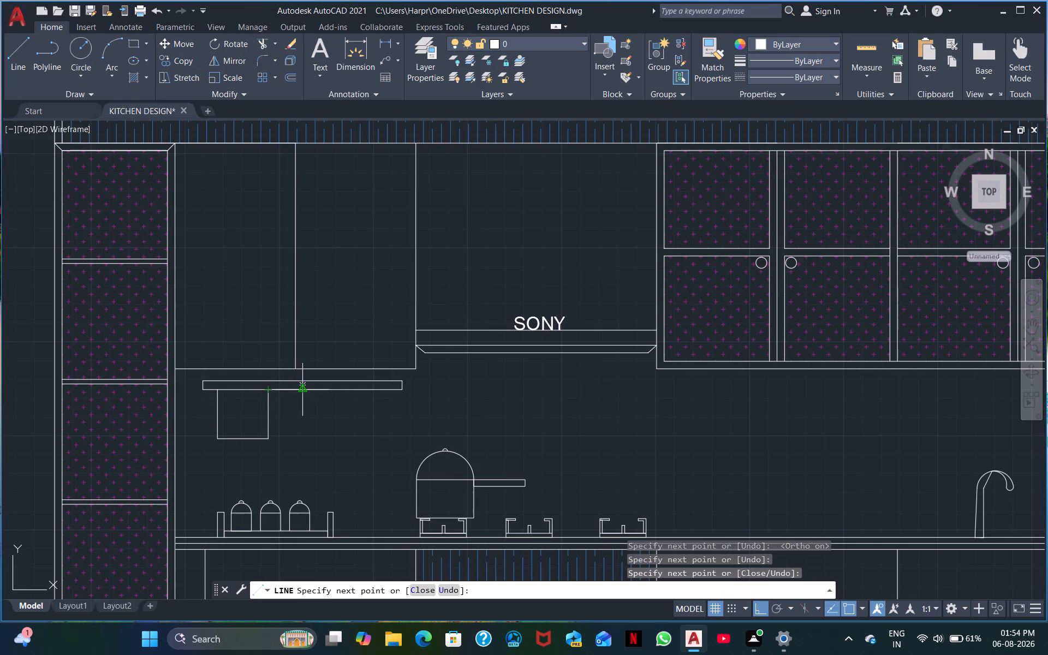
Continue the line along the rail's underside to its midpoint and draw a narrow hanging bar about 219 mm long, closing back on the rail.
click(302, 393)
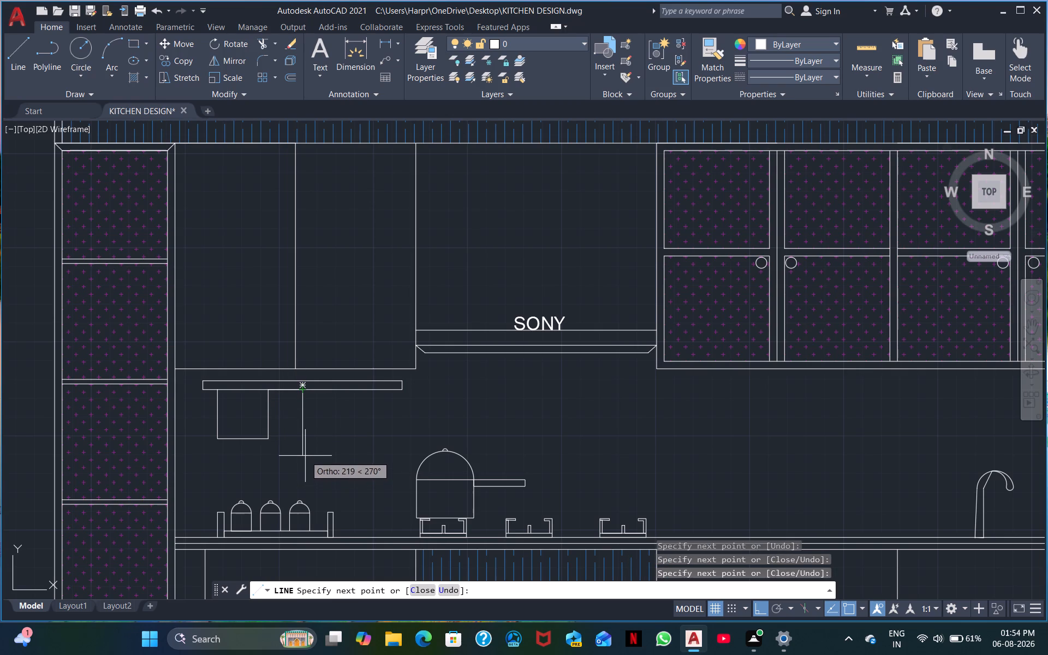
double_click(304, 456)
scroll(306, 458, up, 4)
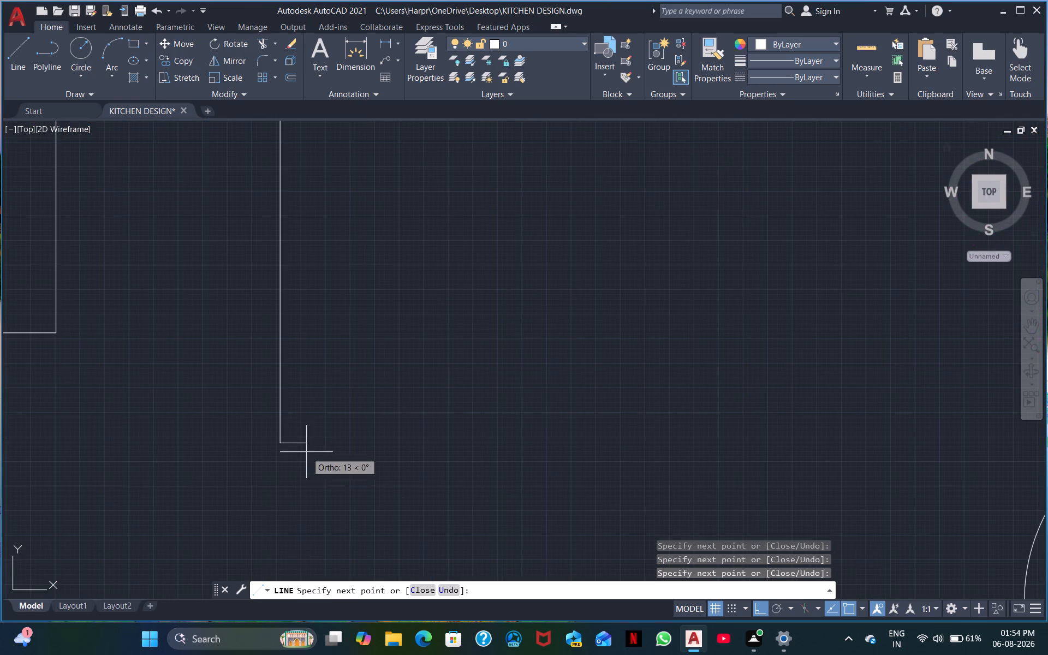
click(290, 440)
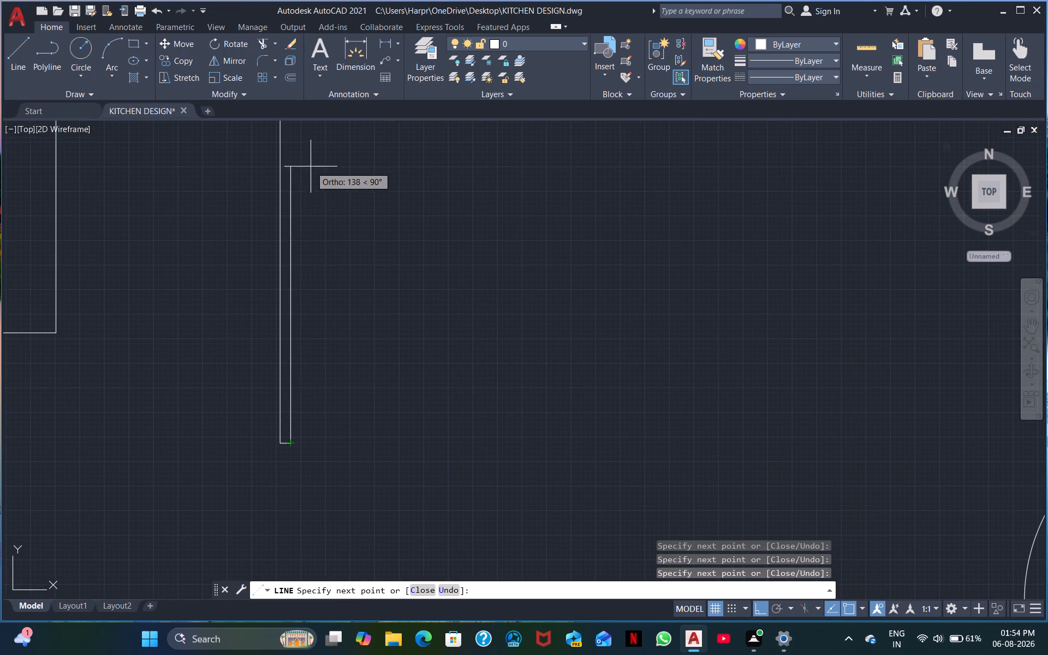
middle_drag(302, 140, 276, 260)
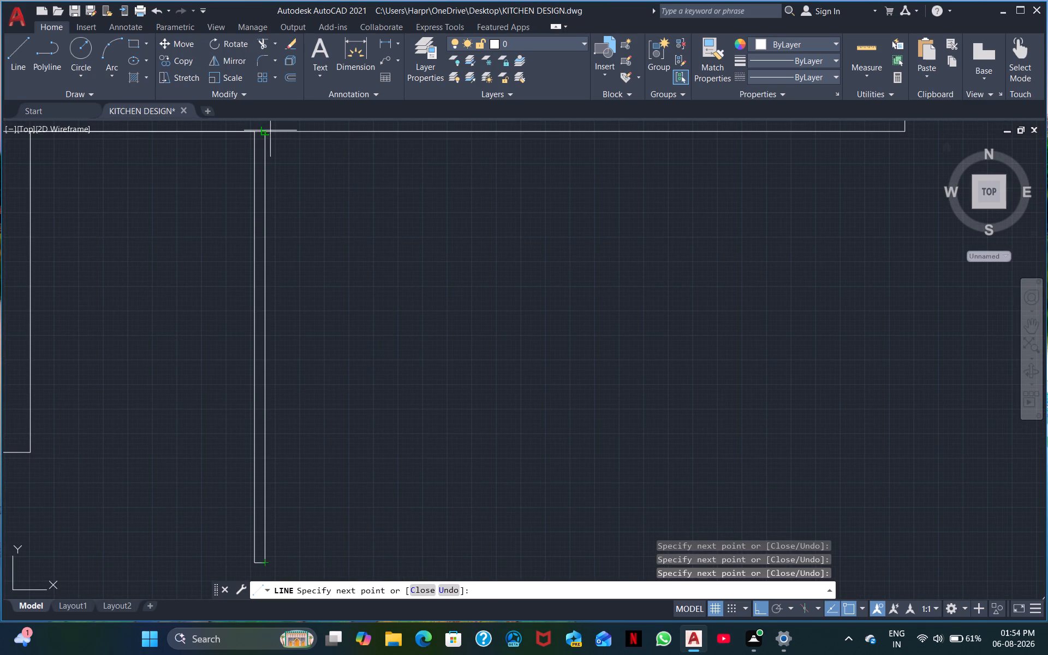
click(265, 133)
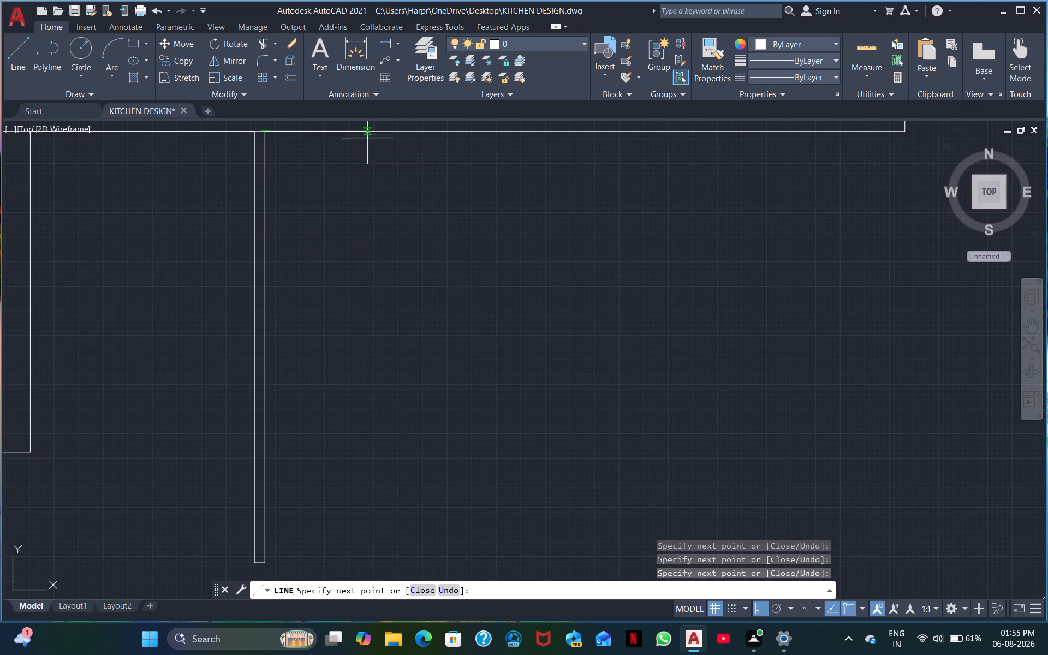
Continue along the rail's underside with two more narrow hanging bars, a short one and one about 140 mm long.
click(378, 132)
click(370, 266)
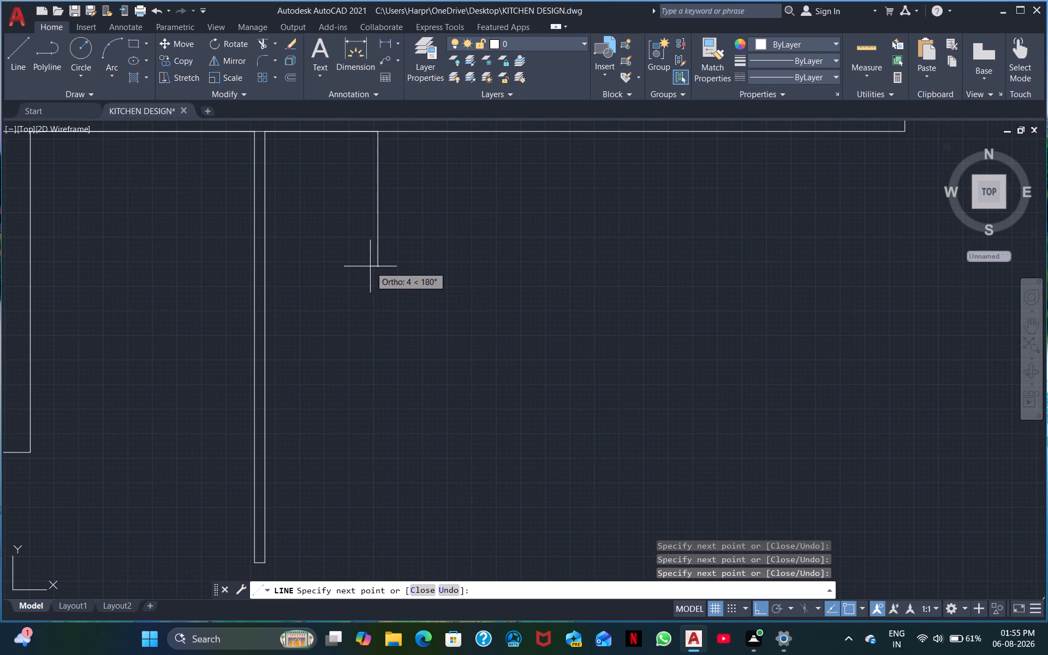
click(385, 266)
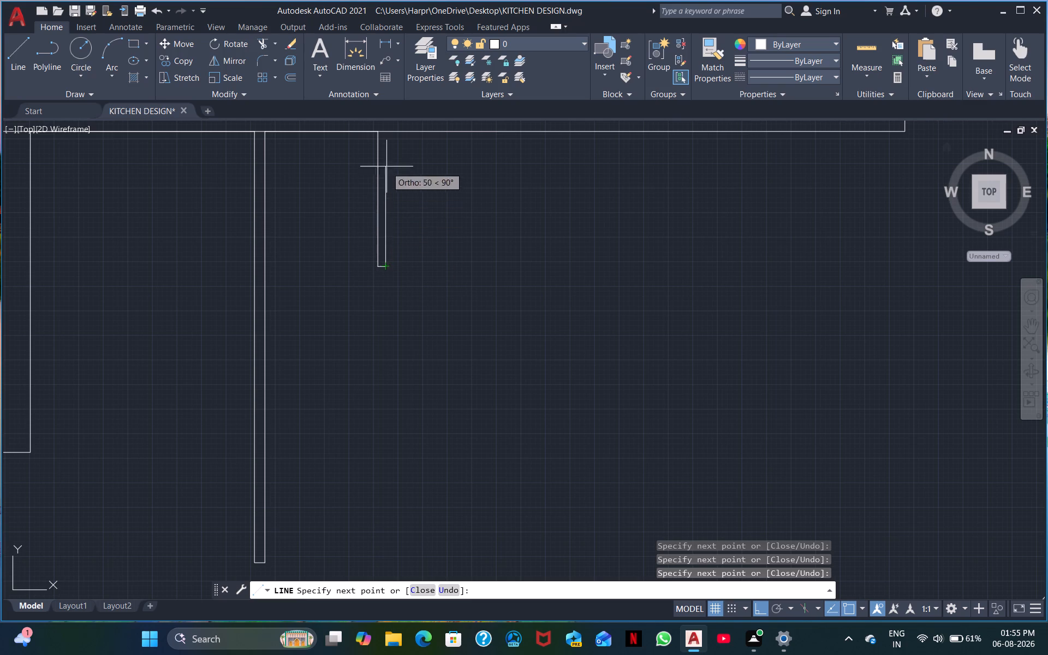
click(391, 132)
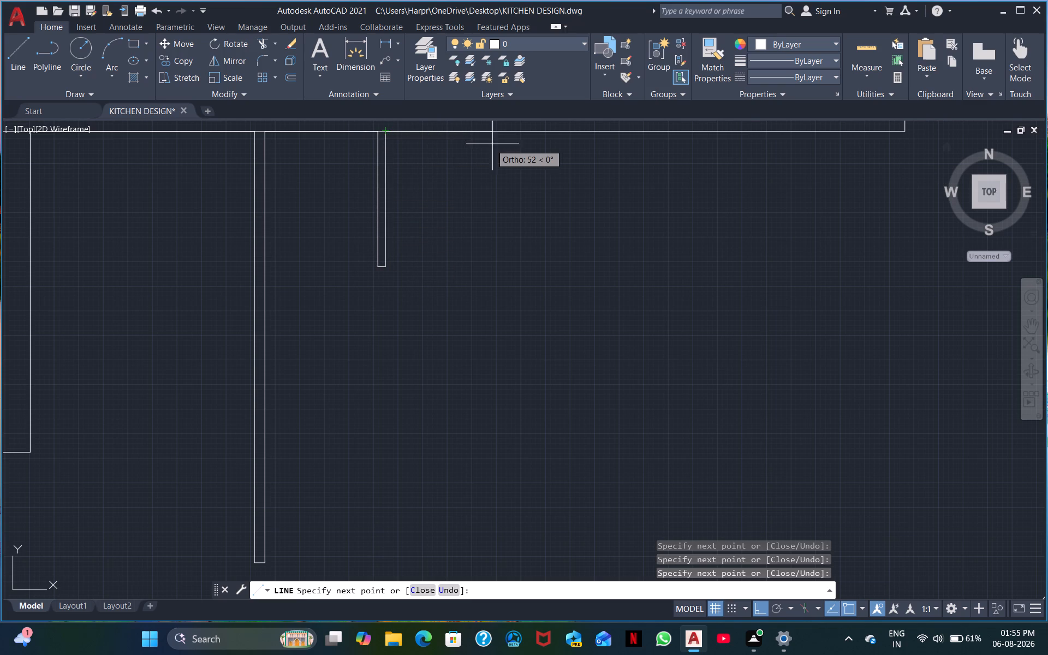
drag(514, 145, 514, 152)
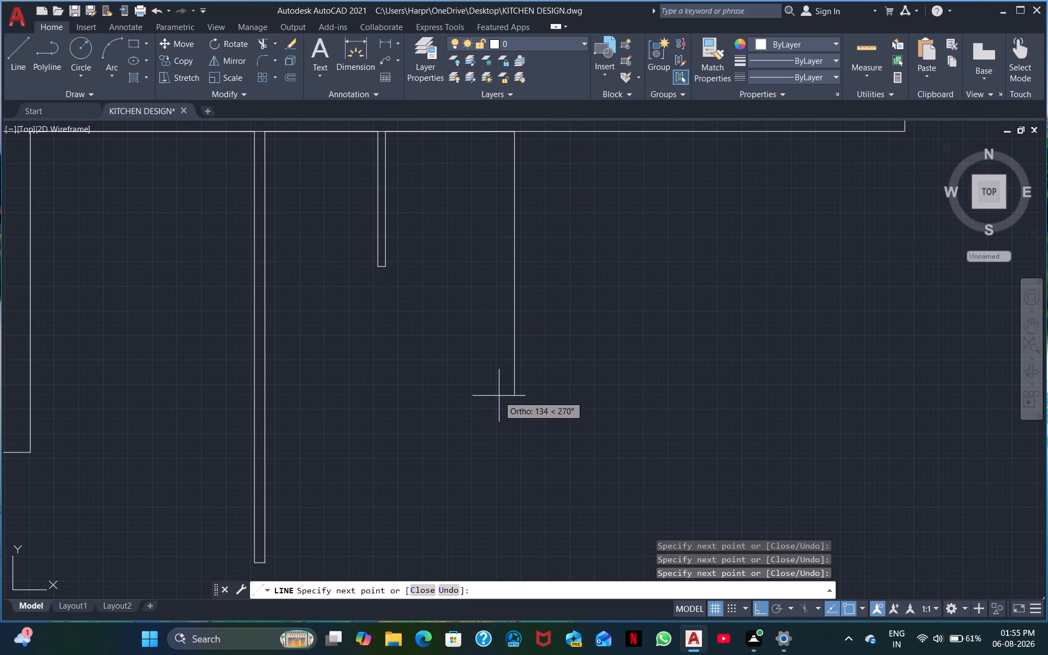
click(500, 408)
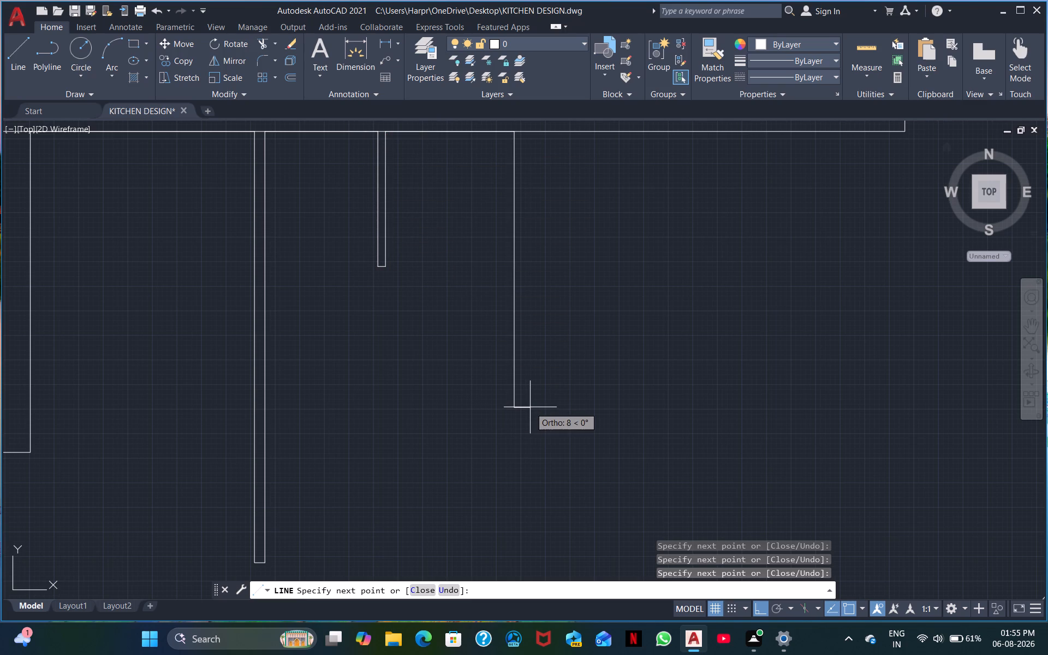
click(523, 407)
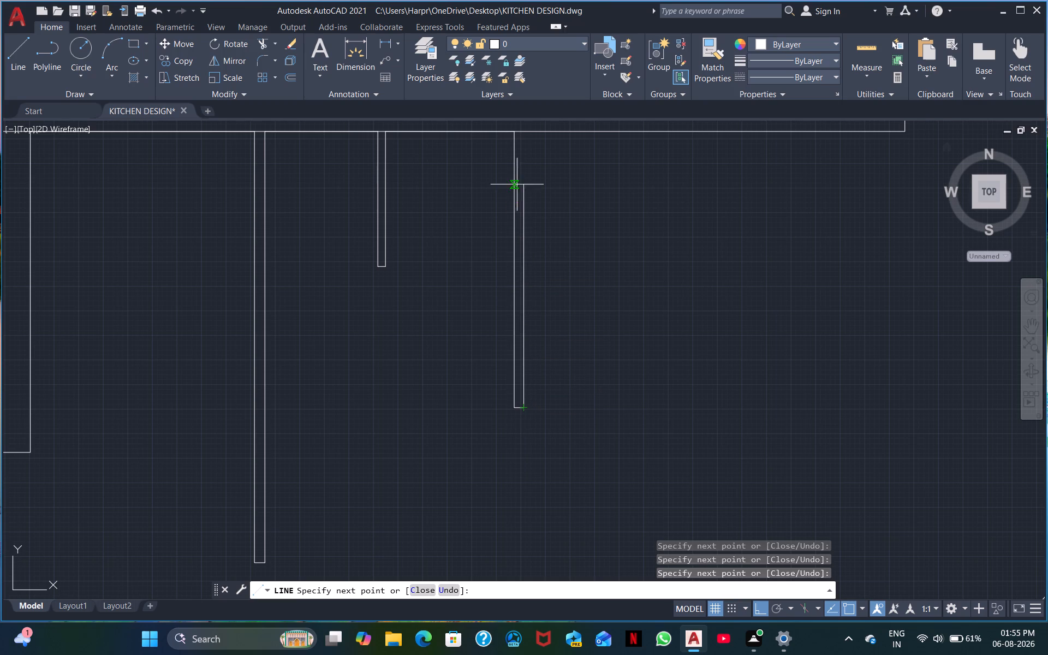
click(526, 128)
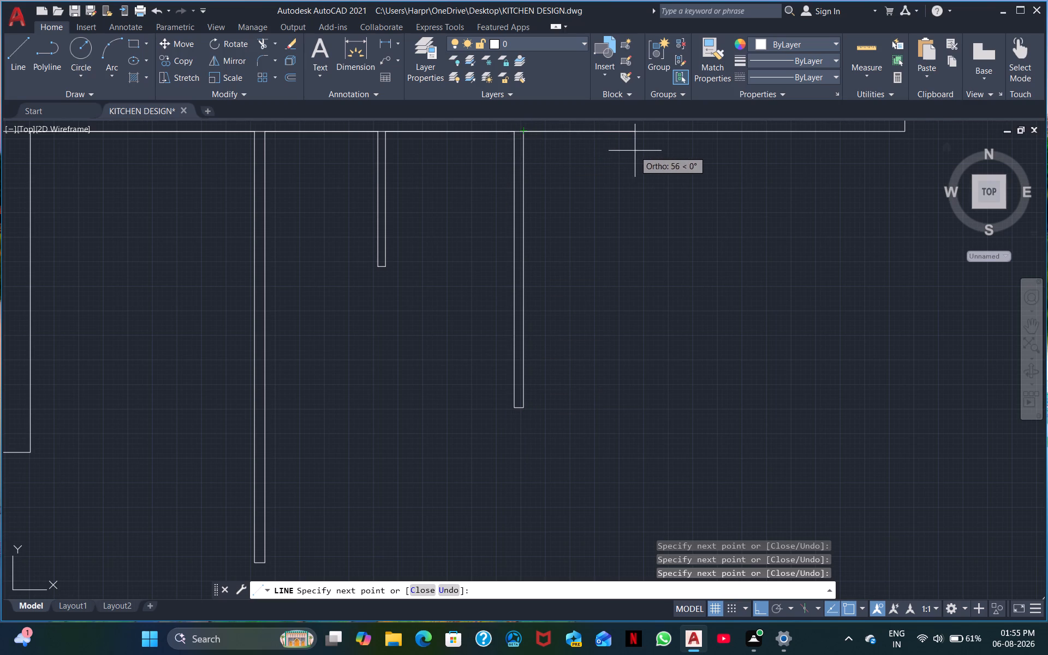
Continue the line along the rail's underside with two more narrow hanging bars about 140 mm long, and end the line.
click(654, 155)
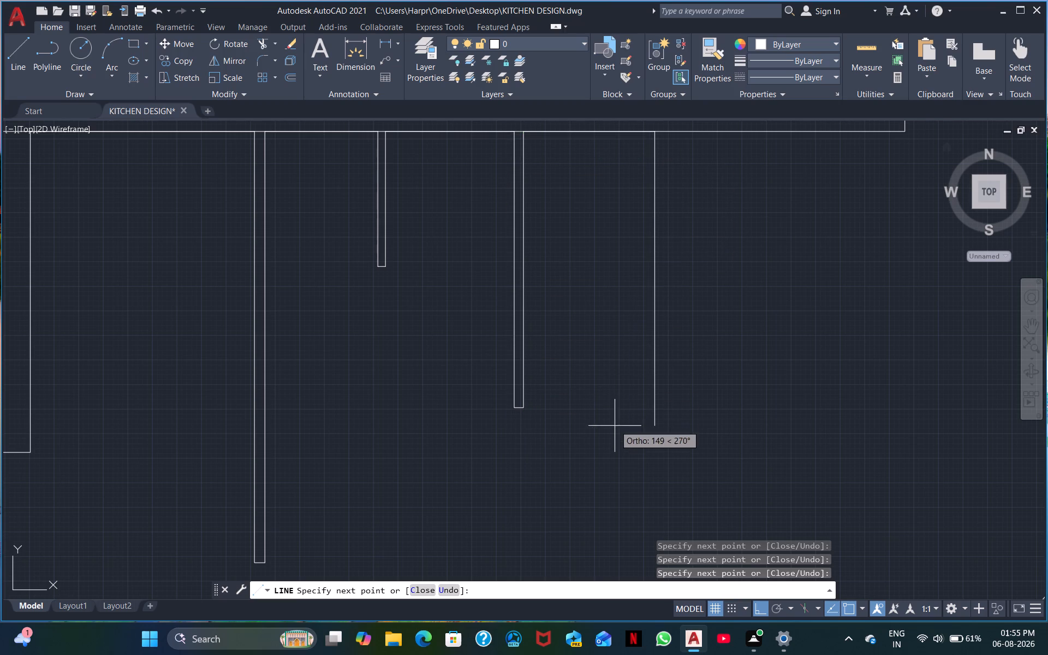
click(638, 409)
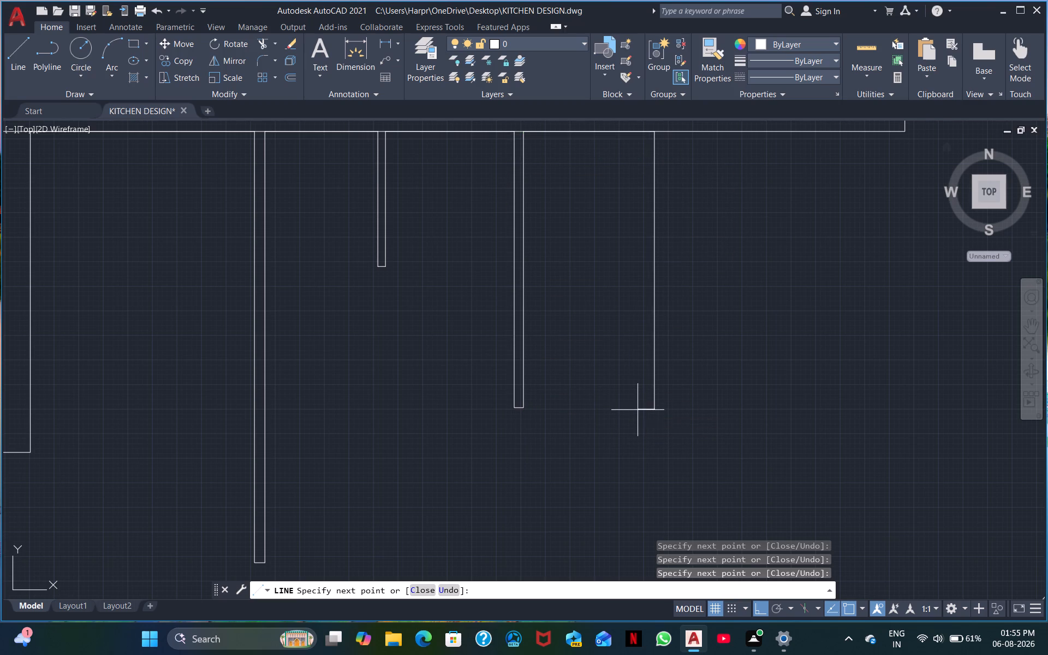
click(664, 409)
click(662, 134)
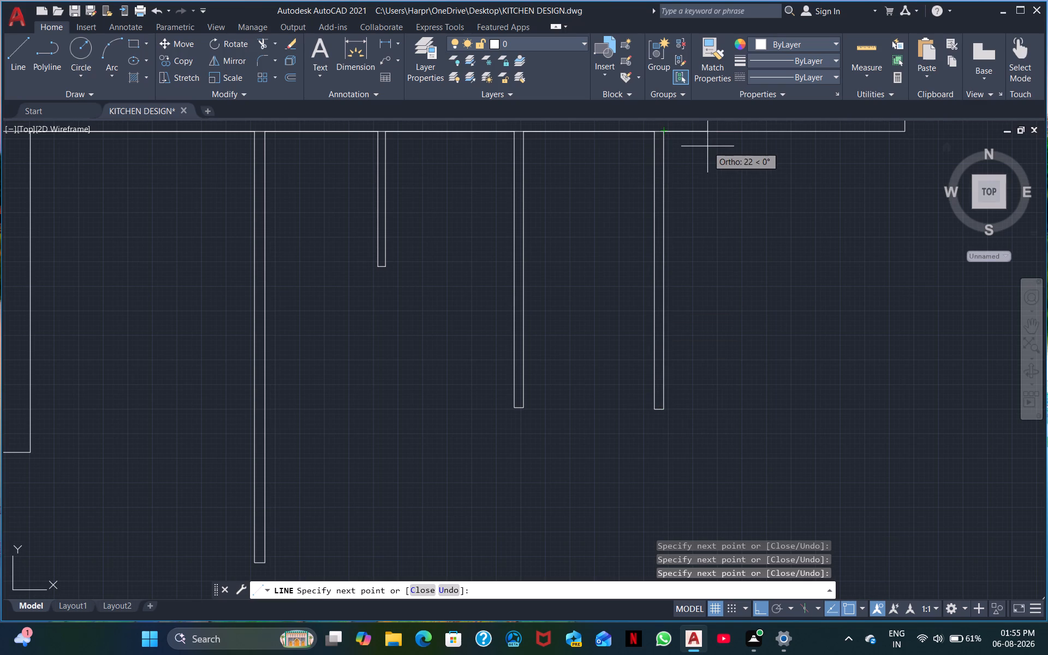
click(761, 132)
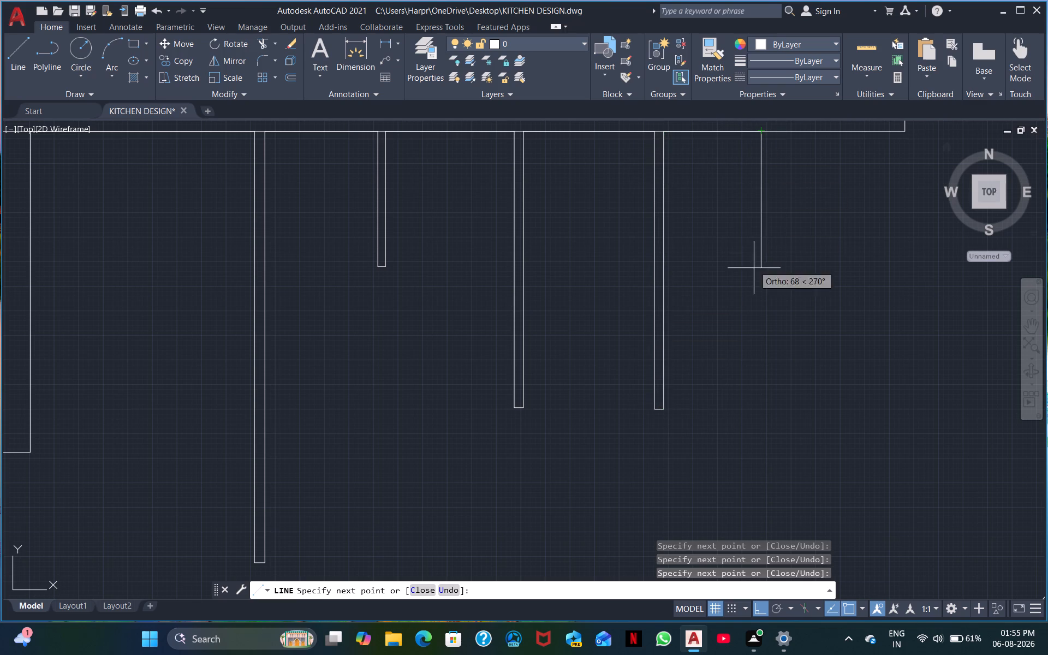
click(756, 413)
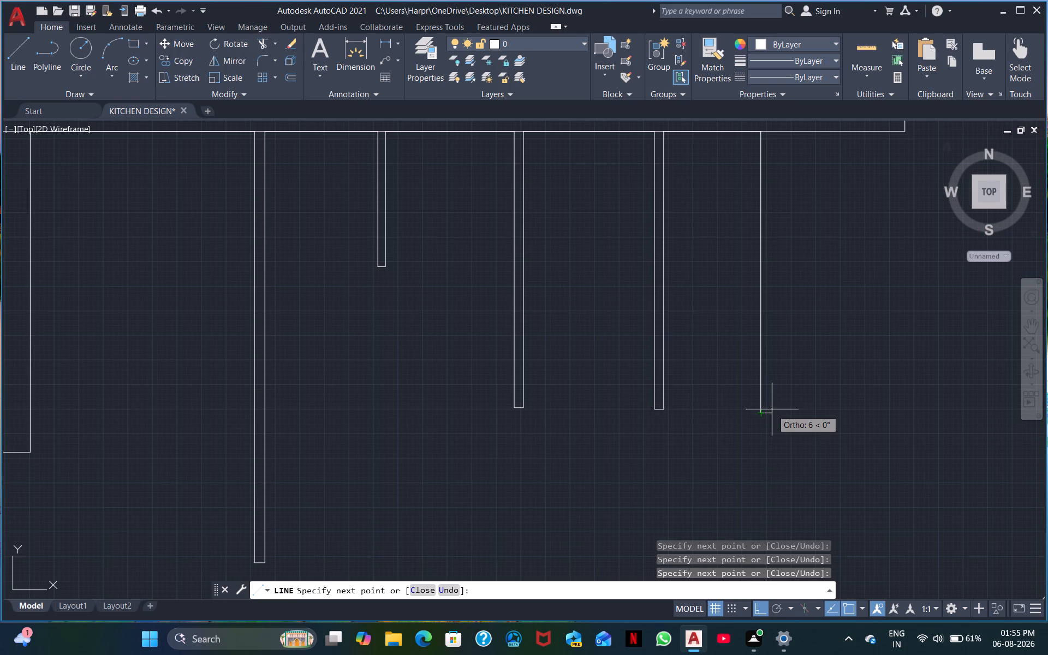
click(767, 407)
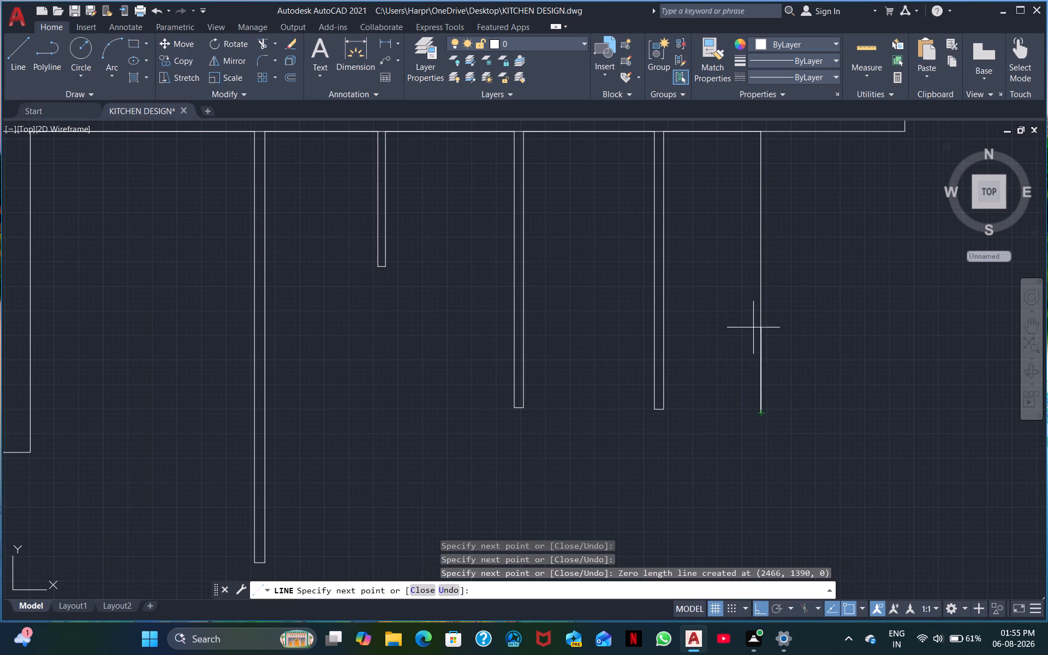
click(770, 411)
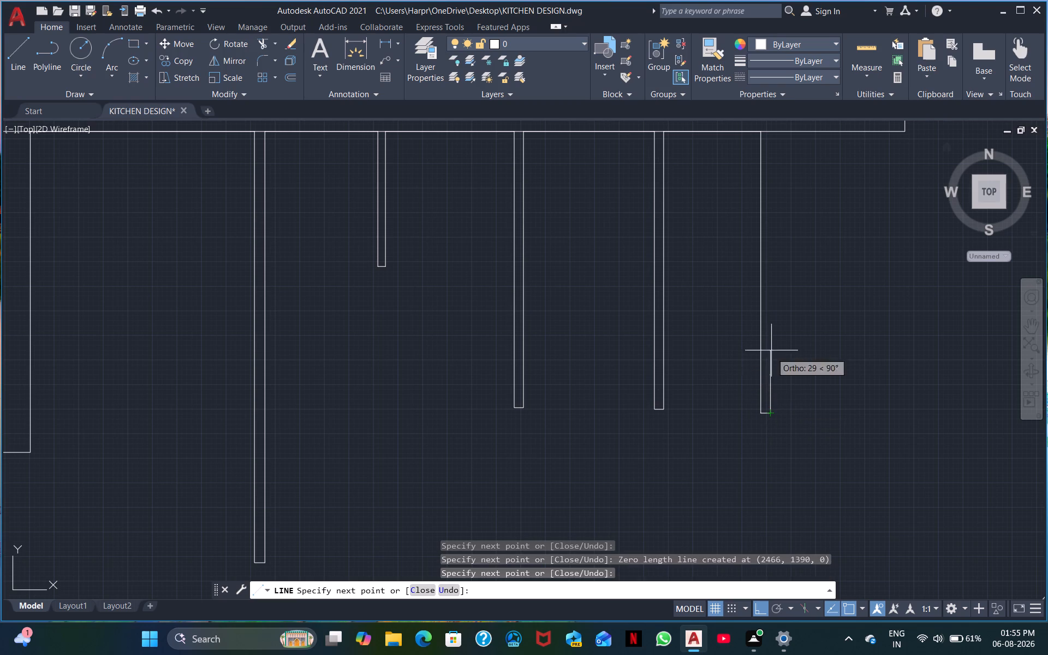
click(770, 133)
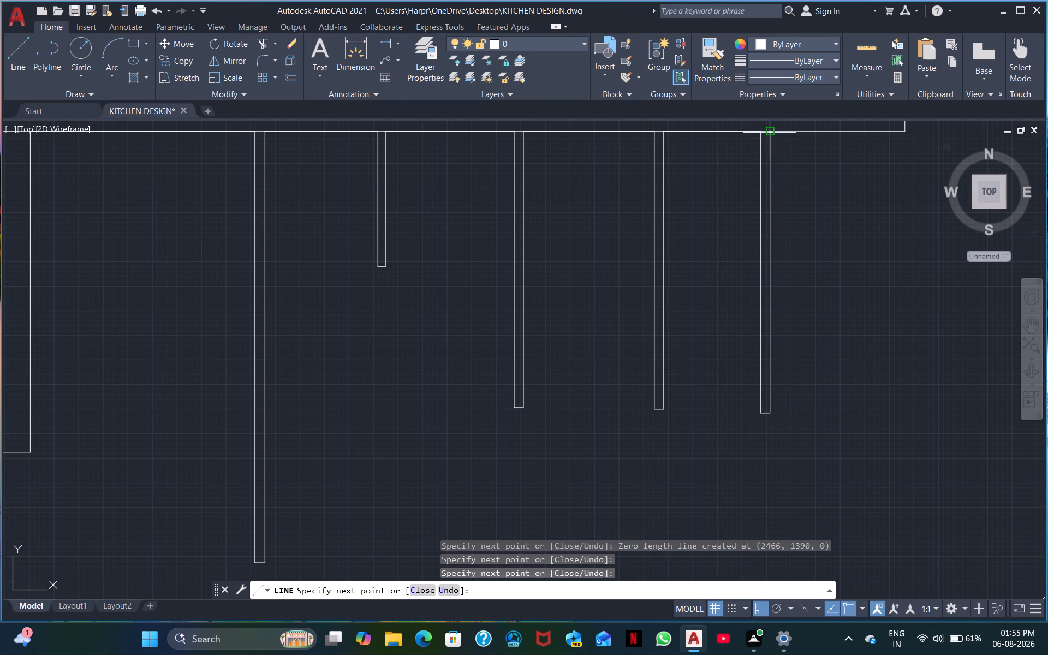
key(Escape)
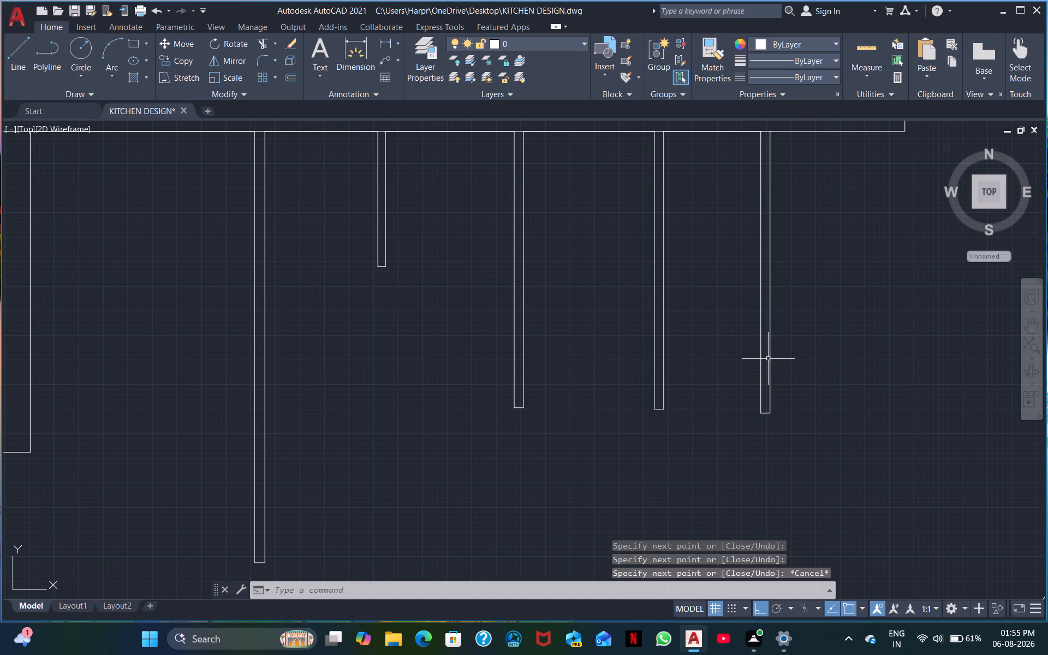
Draw a circle of about 13 mm radius centred on the bottom edge's midpoint of the longest hanging bar.
scroll(668, 455, down, 3)
middle_drag(613, 450, 615, 442)
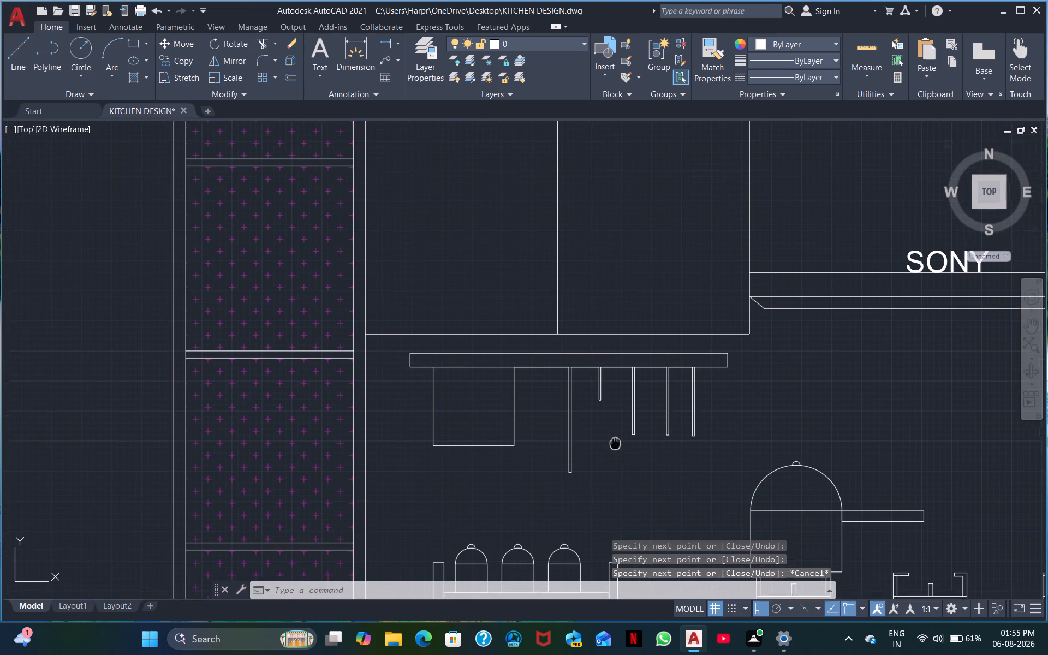
middle_drag(615, 442, 553, 358)
click(72, 52)
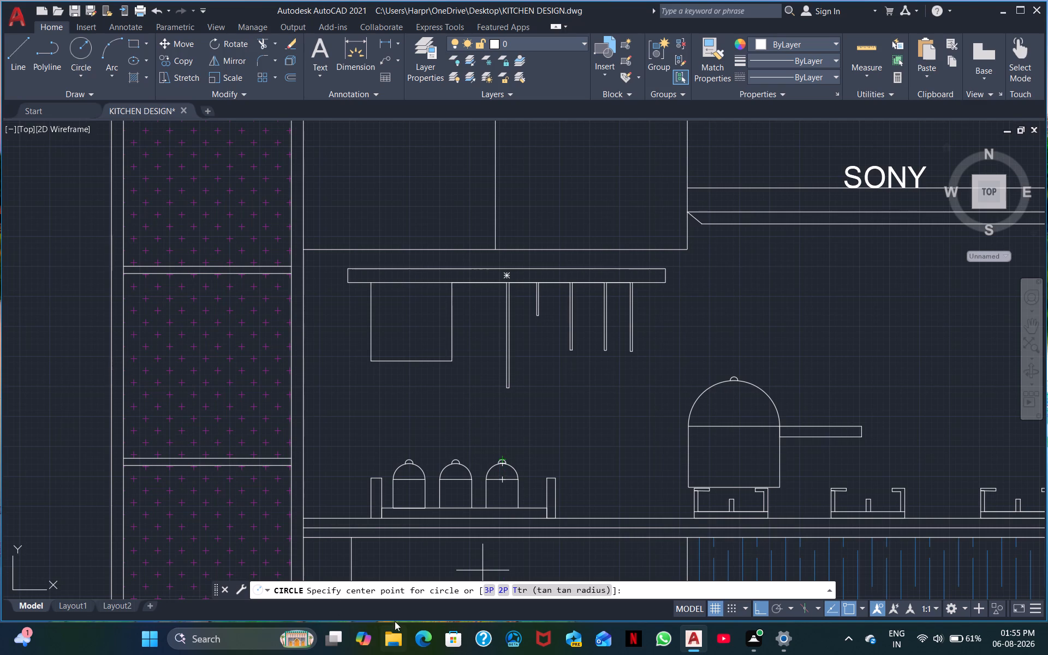
middle_drag(496, 425, 460, 408)
middle_drag(462, 404, 386, 402)
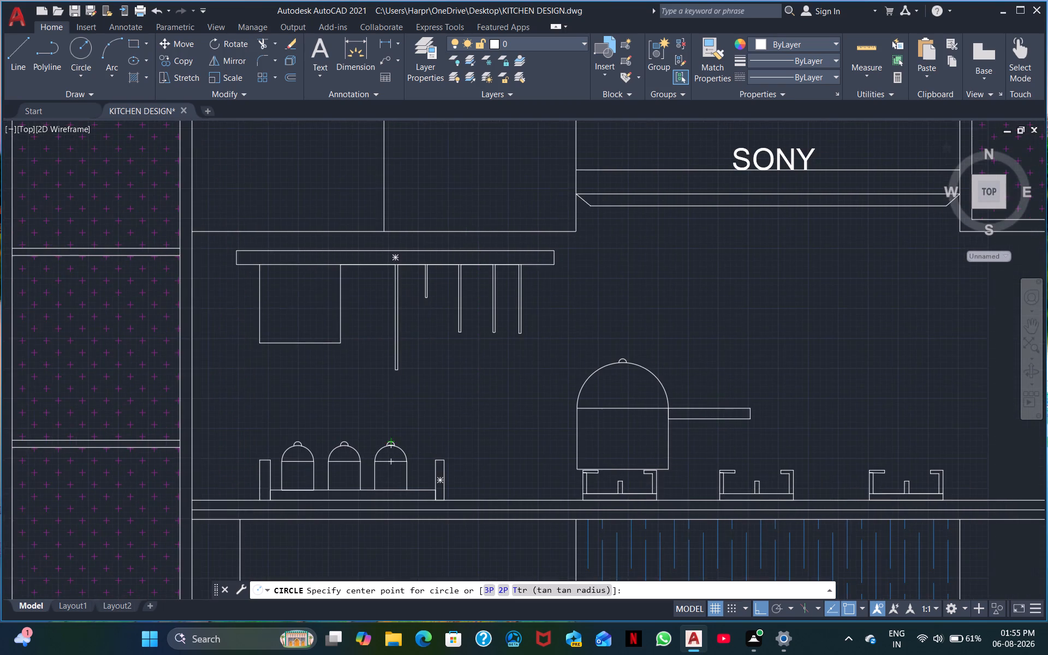
scroll(389, 397, up, 4)
middle_drag(489, 291, 425, 390)
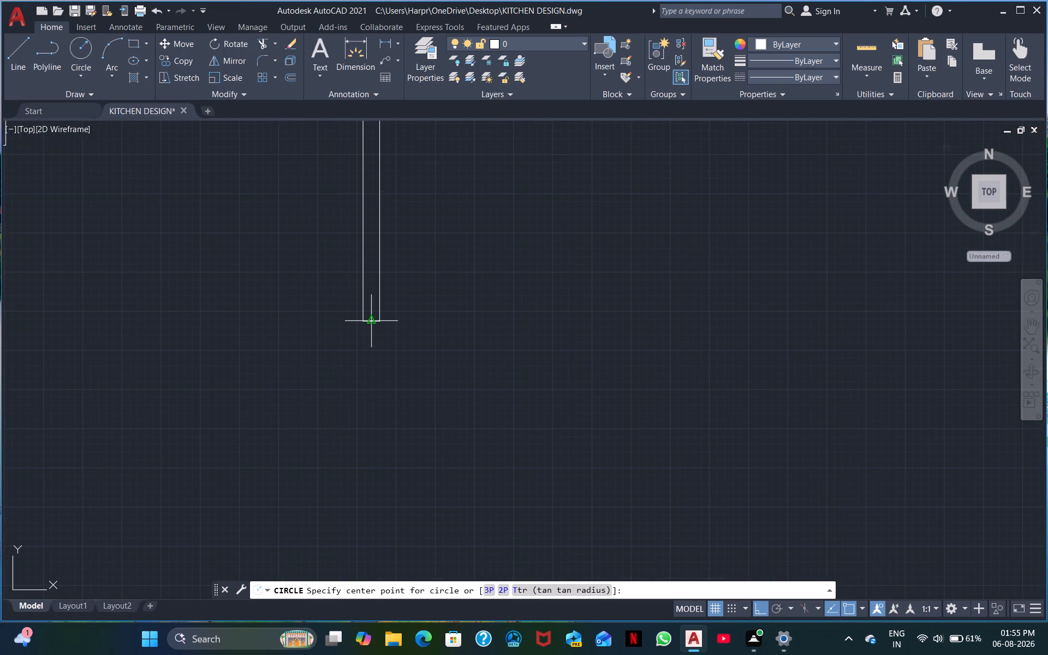
click(370, 323)
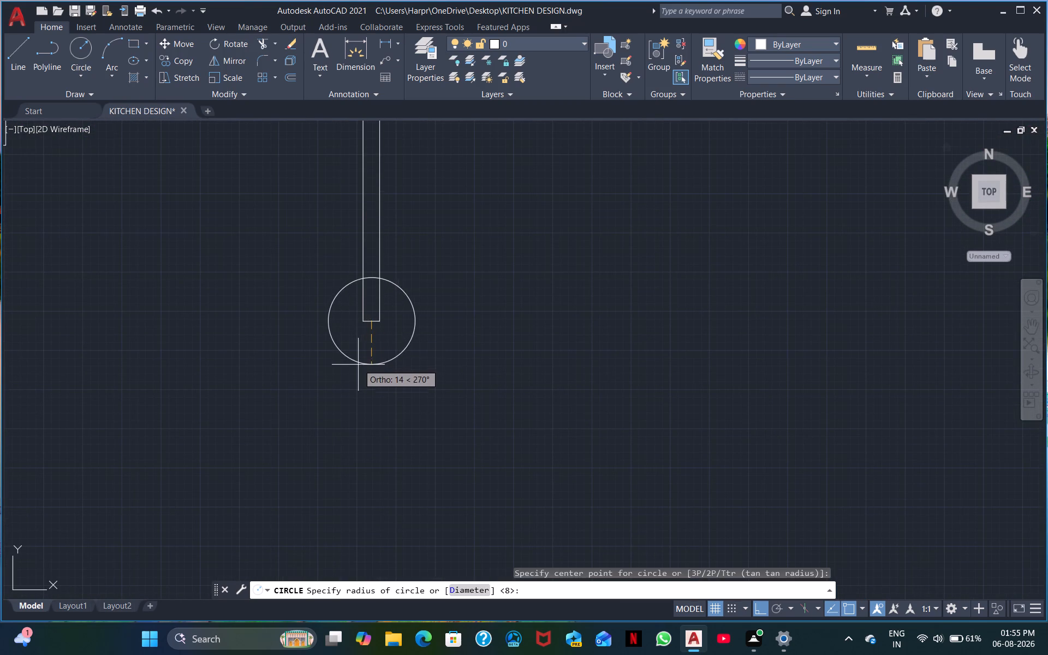
click(357, 362)
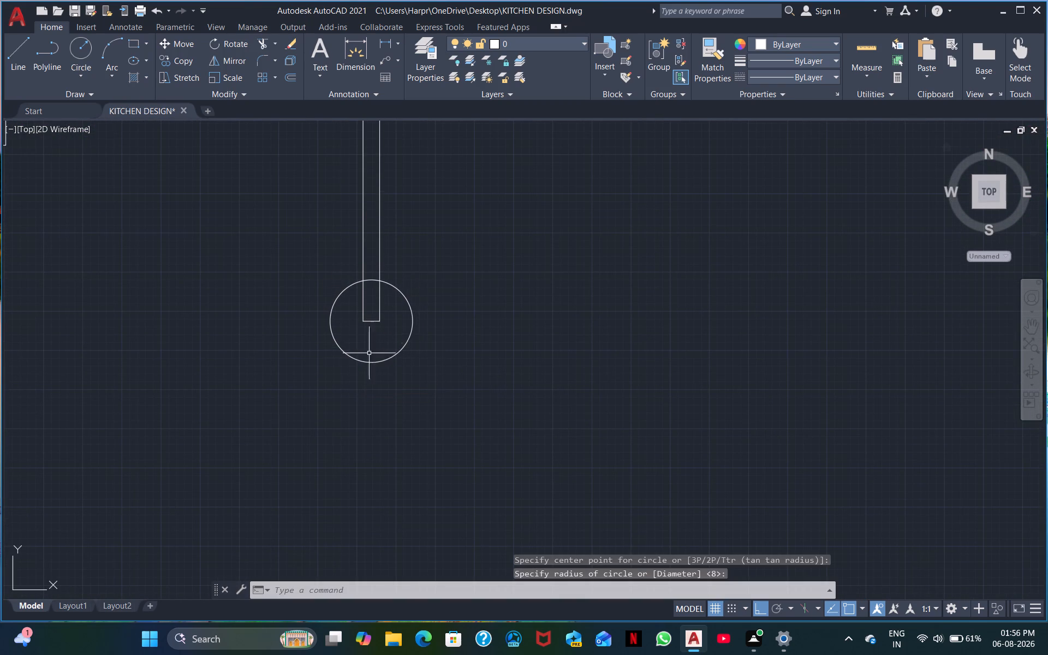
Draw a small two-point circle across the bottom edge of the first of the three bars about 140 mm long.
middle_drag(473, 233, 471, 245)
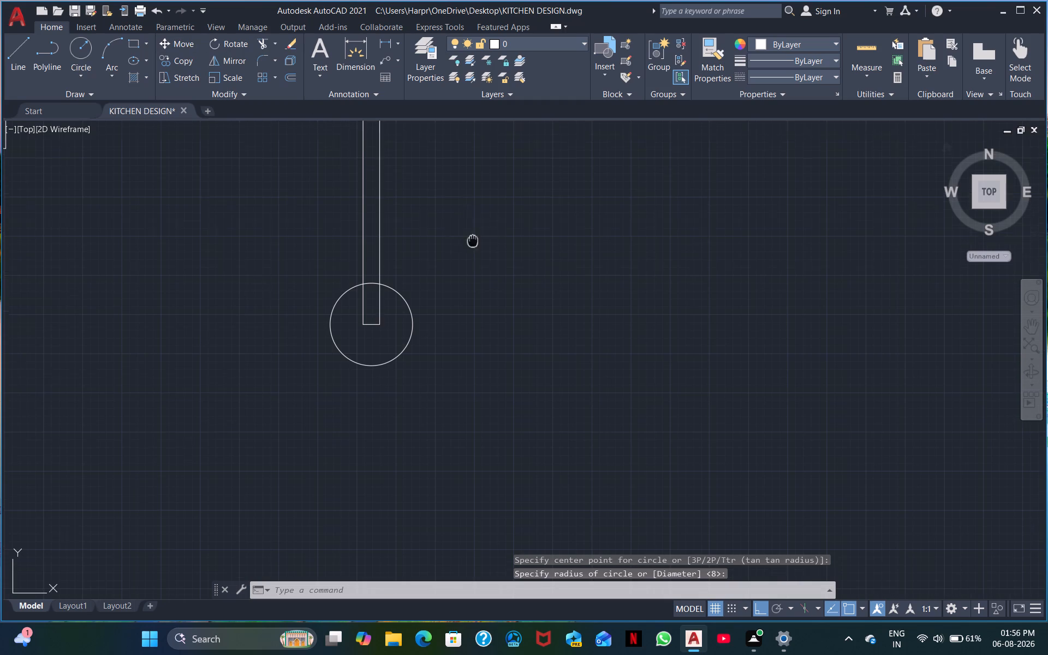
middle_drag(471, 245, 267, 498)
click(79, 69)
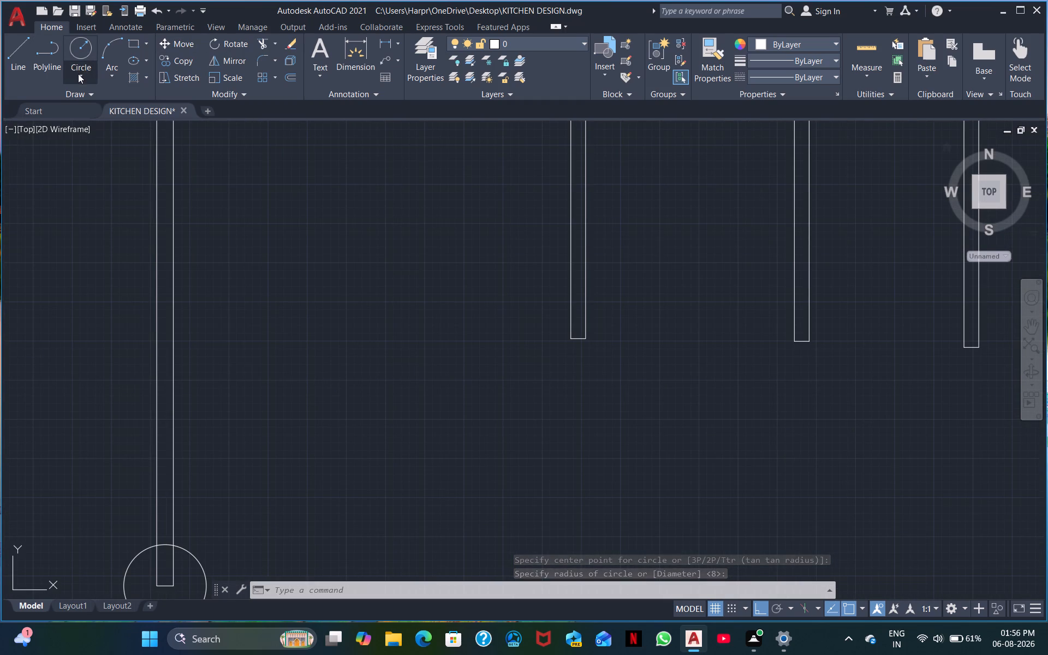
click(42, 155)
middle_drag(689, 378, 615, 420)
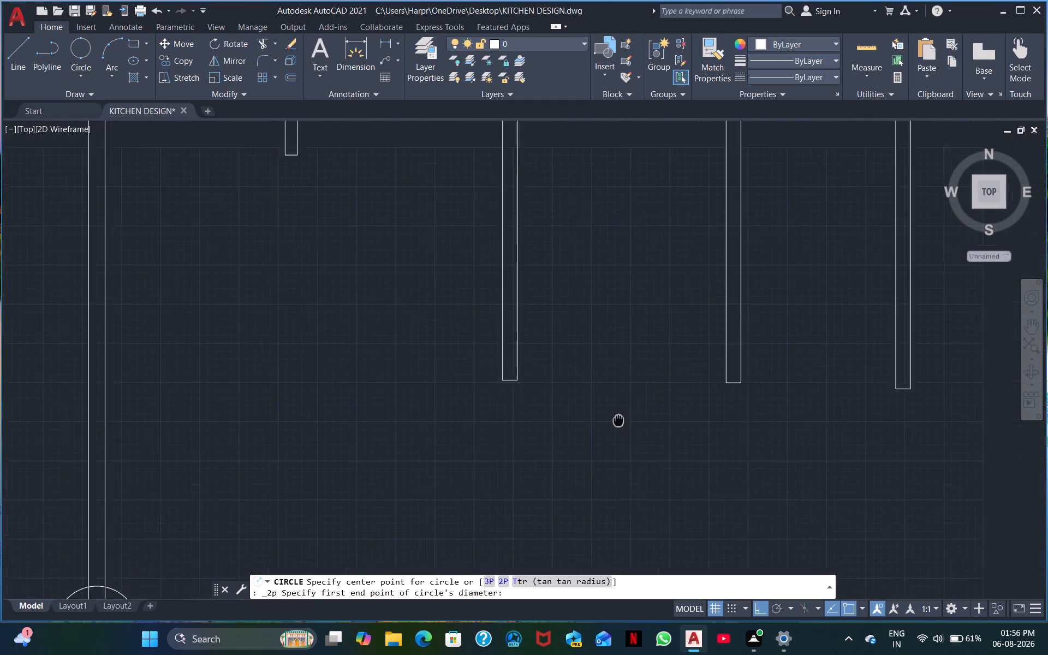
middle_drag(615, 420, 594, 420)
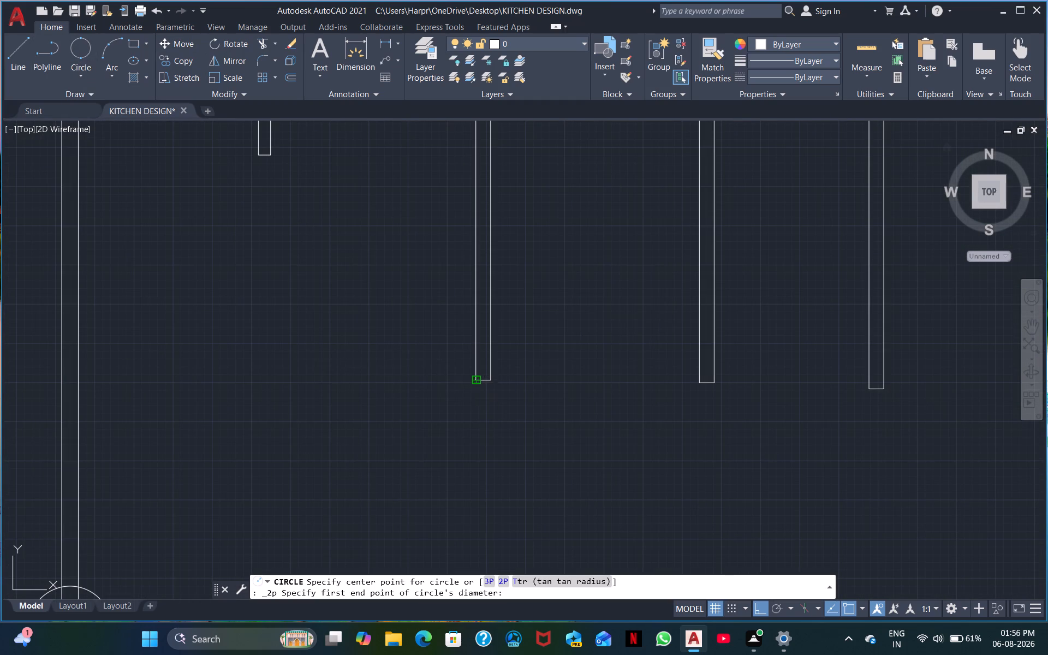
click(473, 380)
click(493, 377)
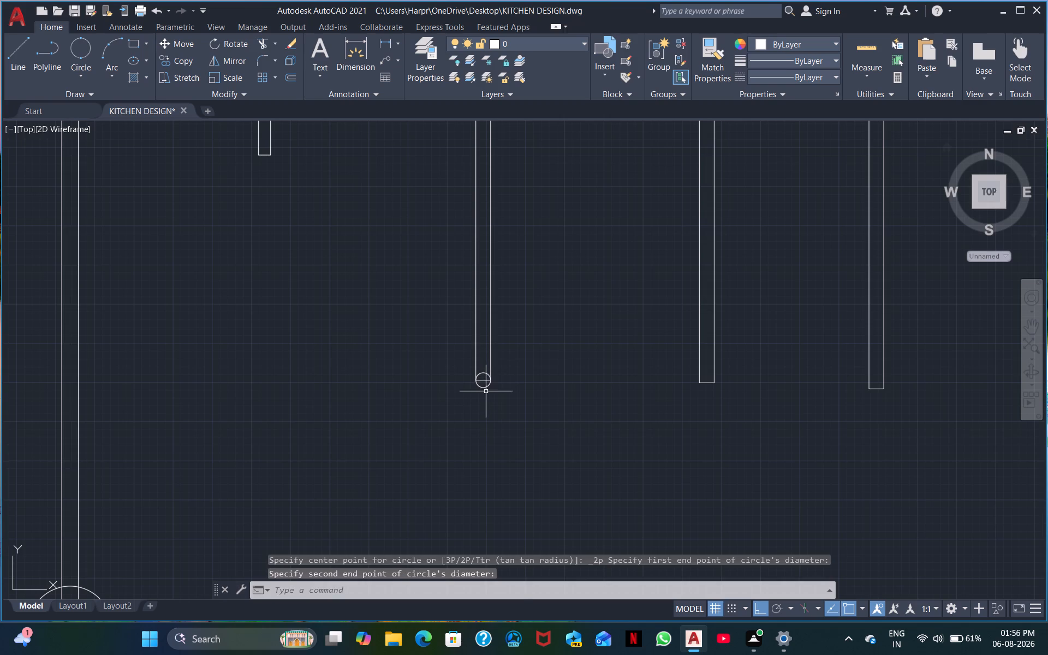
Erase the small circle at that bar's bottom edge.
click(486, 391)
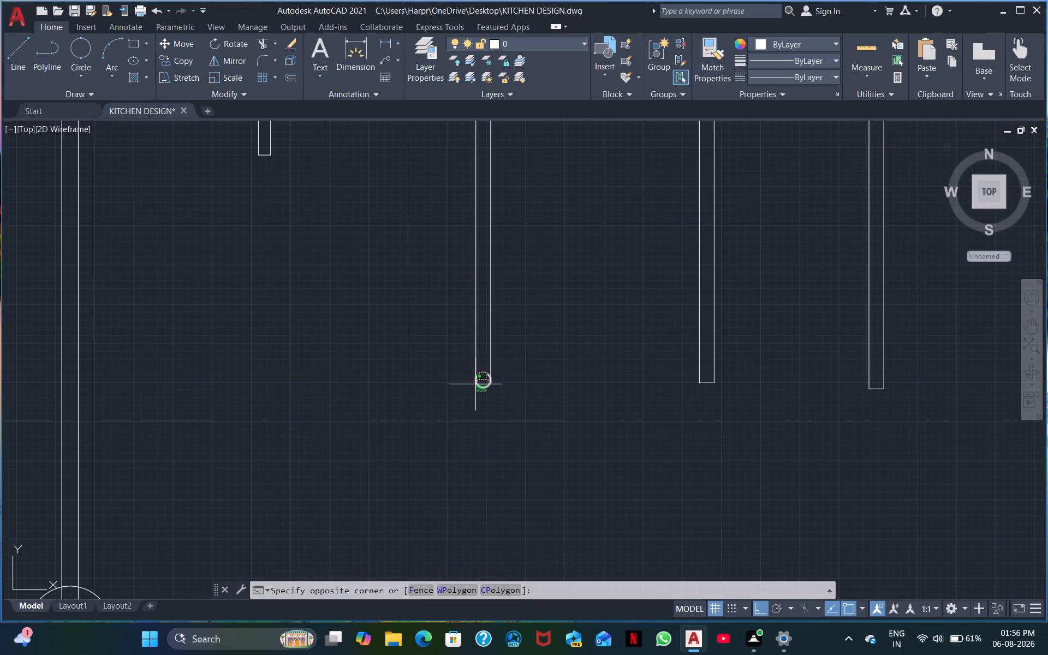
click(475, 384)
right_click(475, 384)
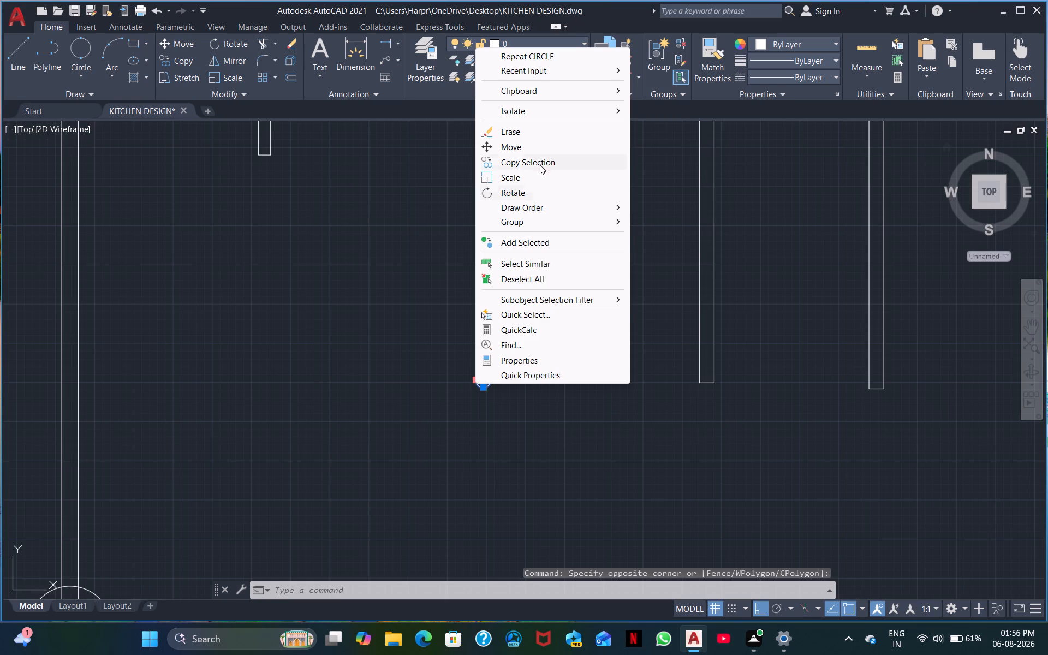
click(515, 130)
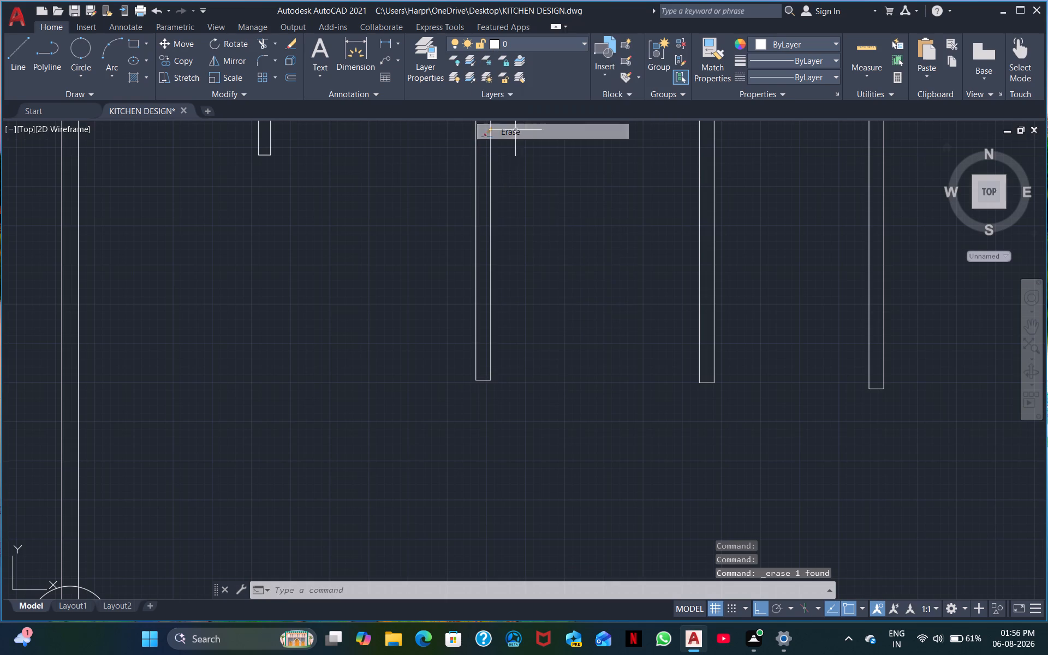
Draw a larger two-point circle hanging below the same bar, starting from a corner of its bottom edge.
click(76, 53)
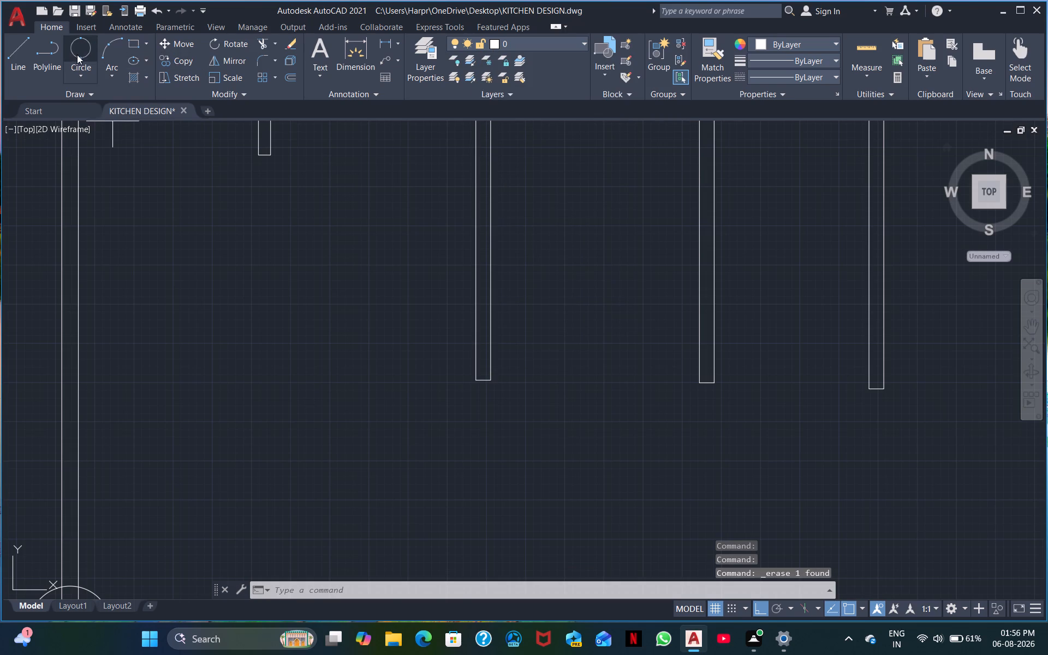
click(476, 379)
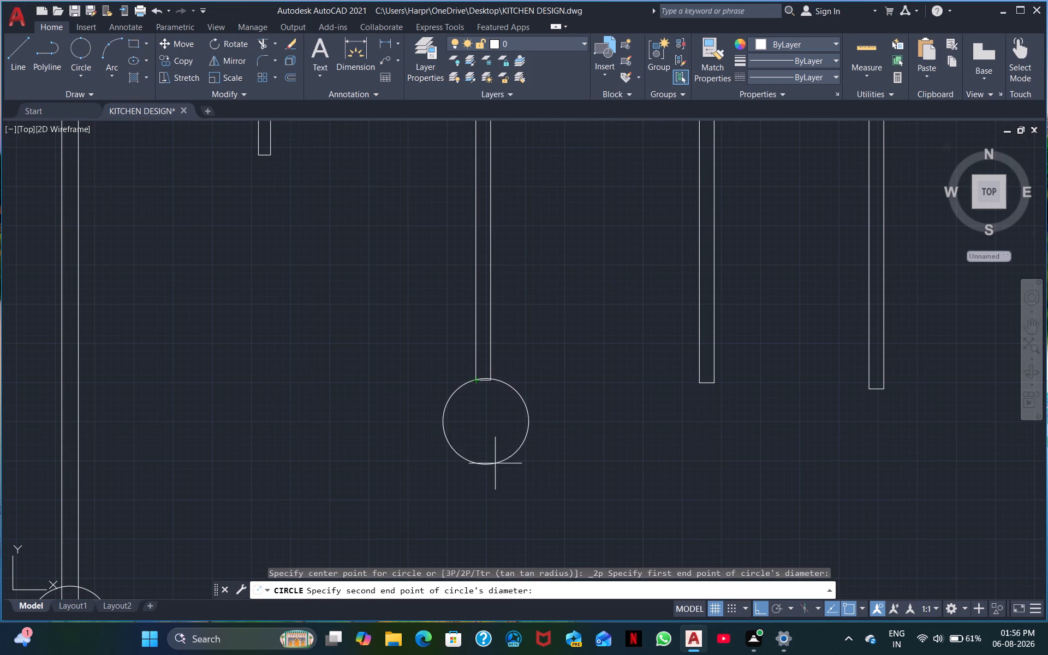
click(486, 472)
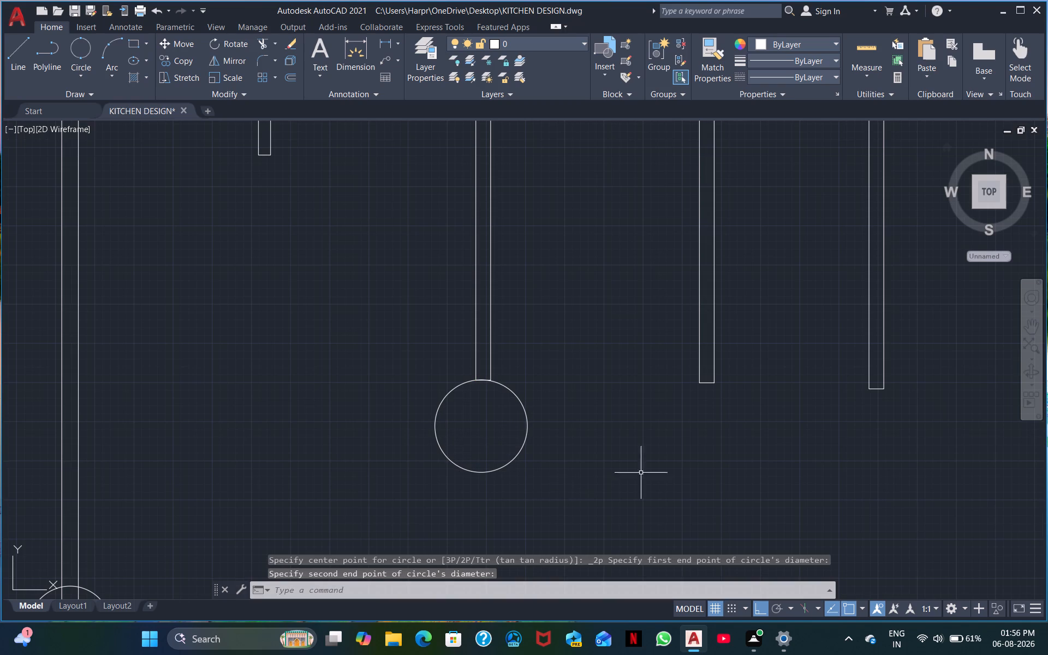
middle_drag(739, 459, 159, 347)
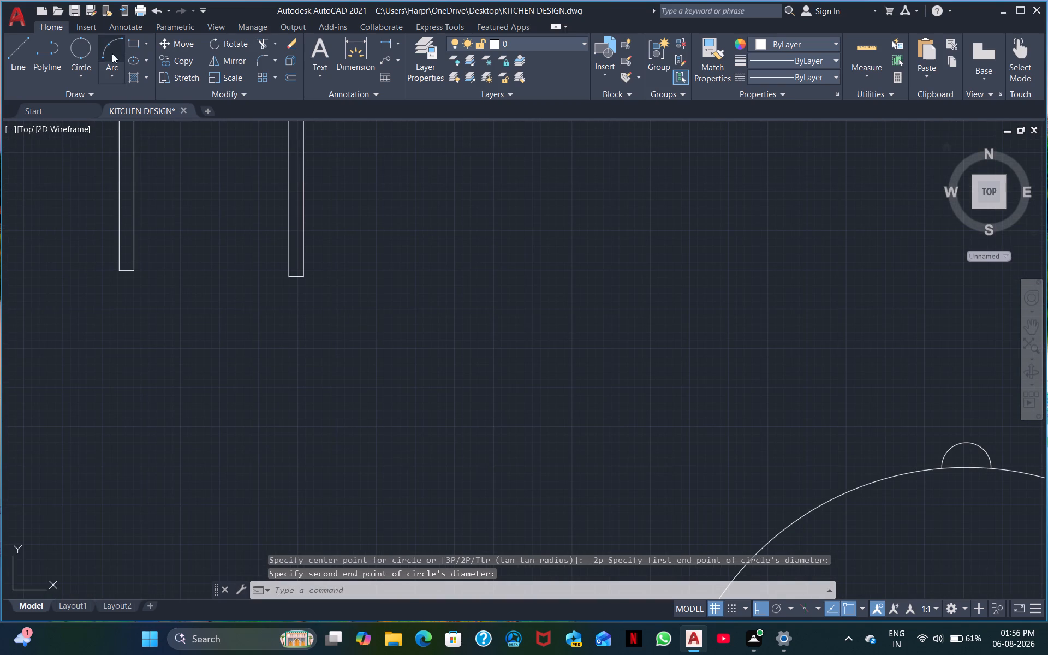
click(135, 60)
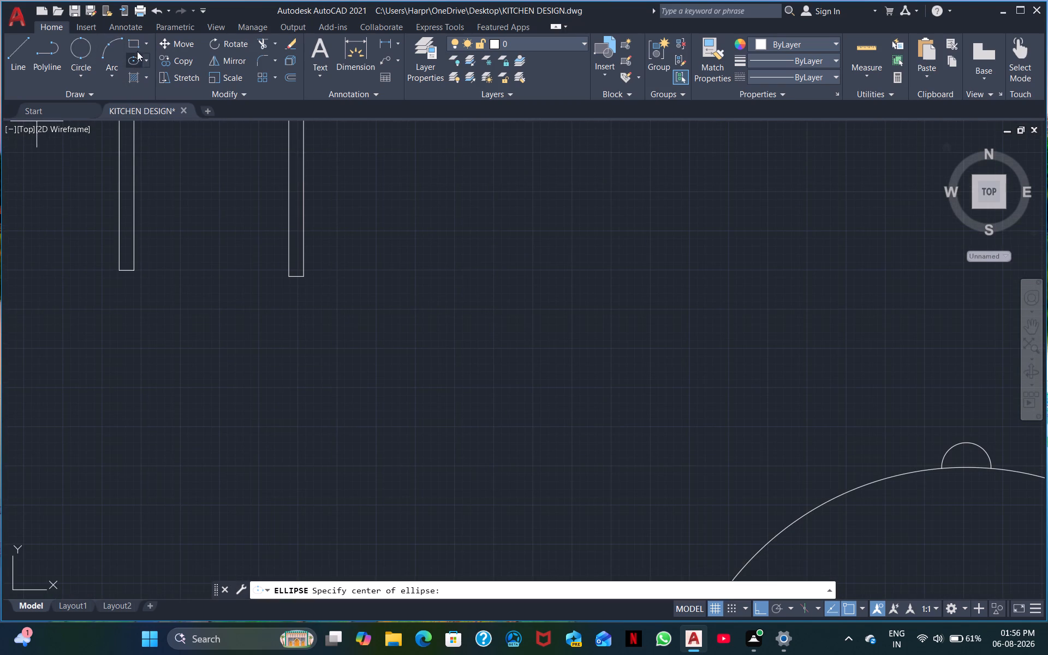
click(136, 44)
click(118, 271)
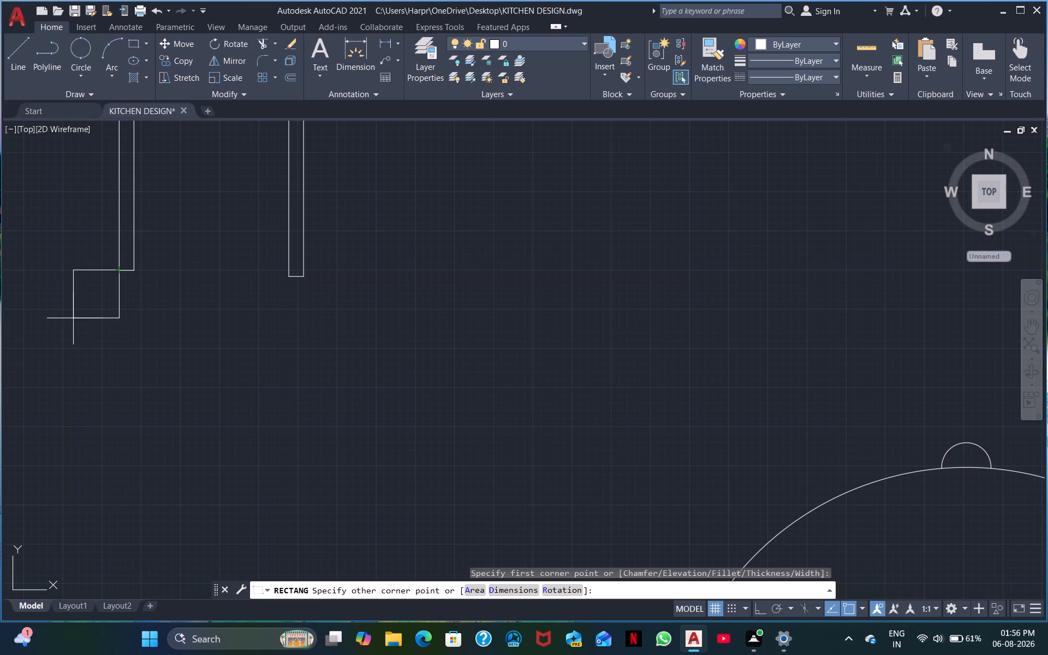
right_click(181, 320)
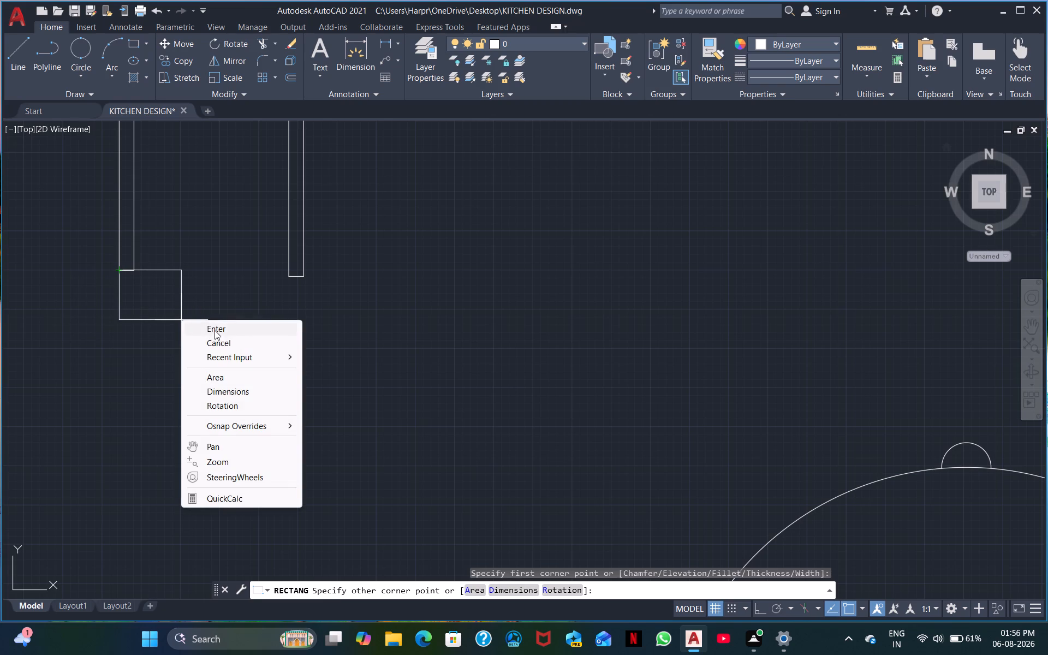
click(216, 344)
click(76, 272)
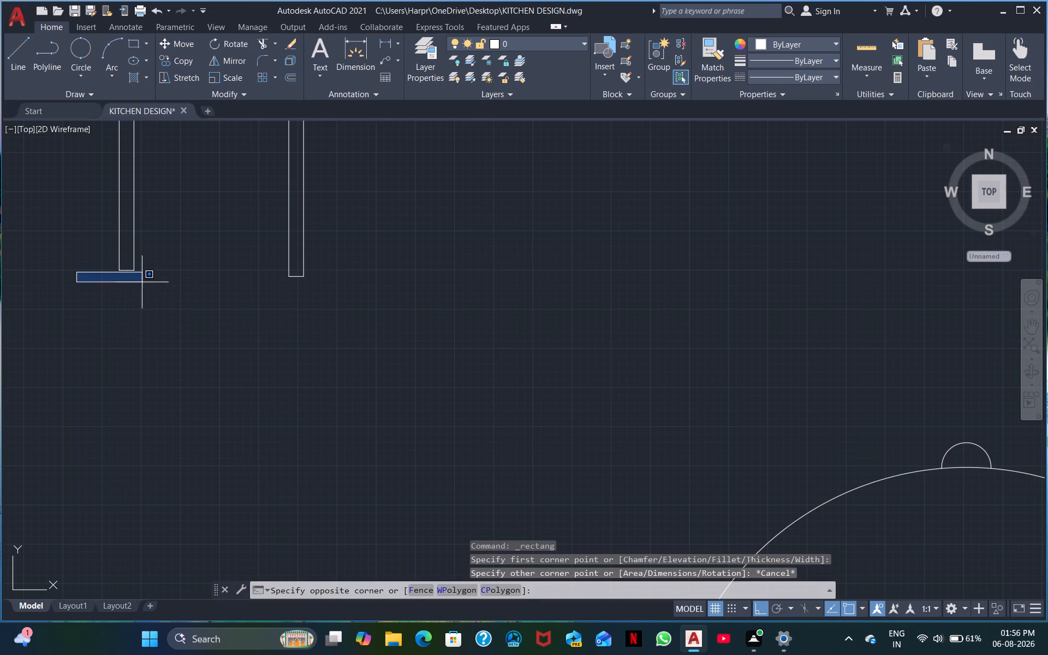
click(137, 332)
Draw a small upright rectangle just below the bottom end of the second-to-last hanging bar.
click(134, 39)
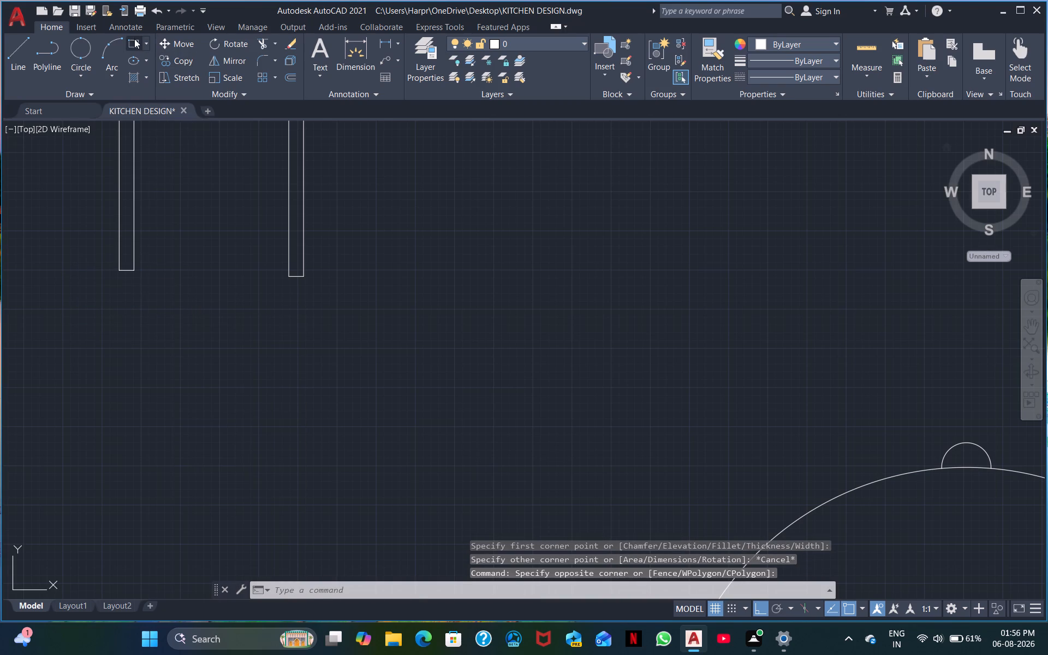
click(86, 272)
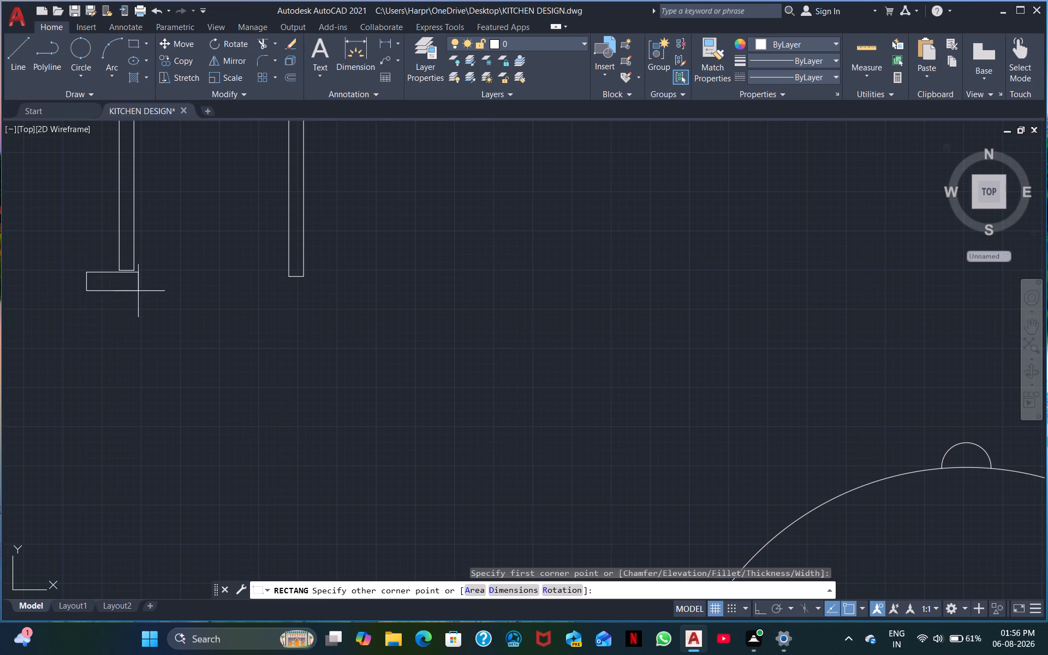
click(151, 348)
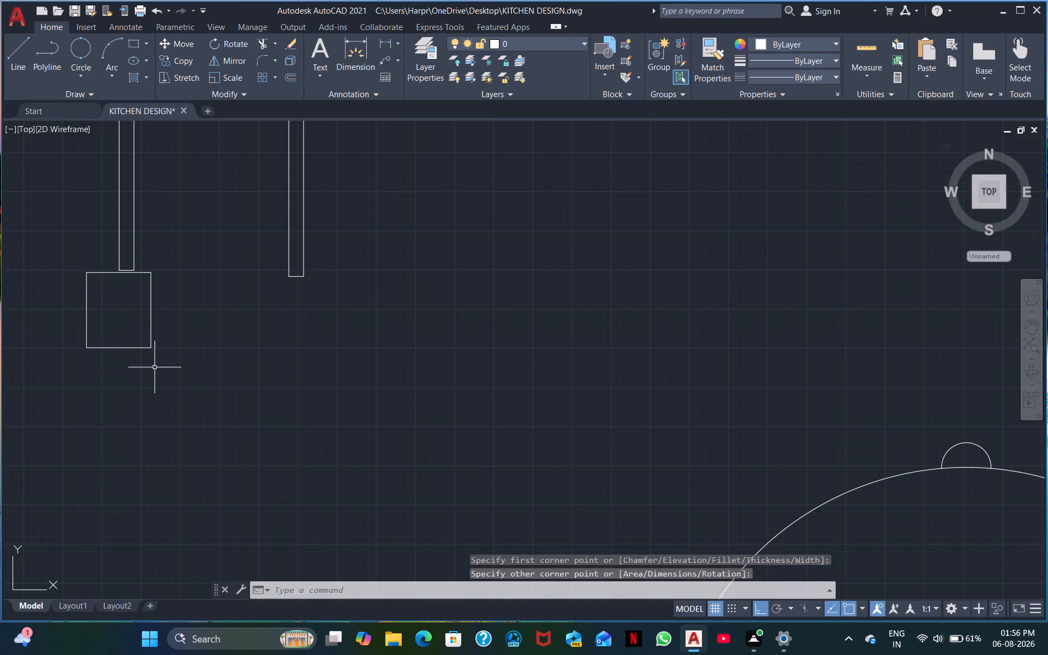
Move the small rectangle so its top edge is centred on the bottom edge of the second-to-last hanging bar.
click(154, 370)
click(103, 332)
right_click(98, 332)
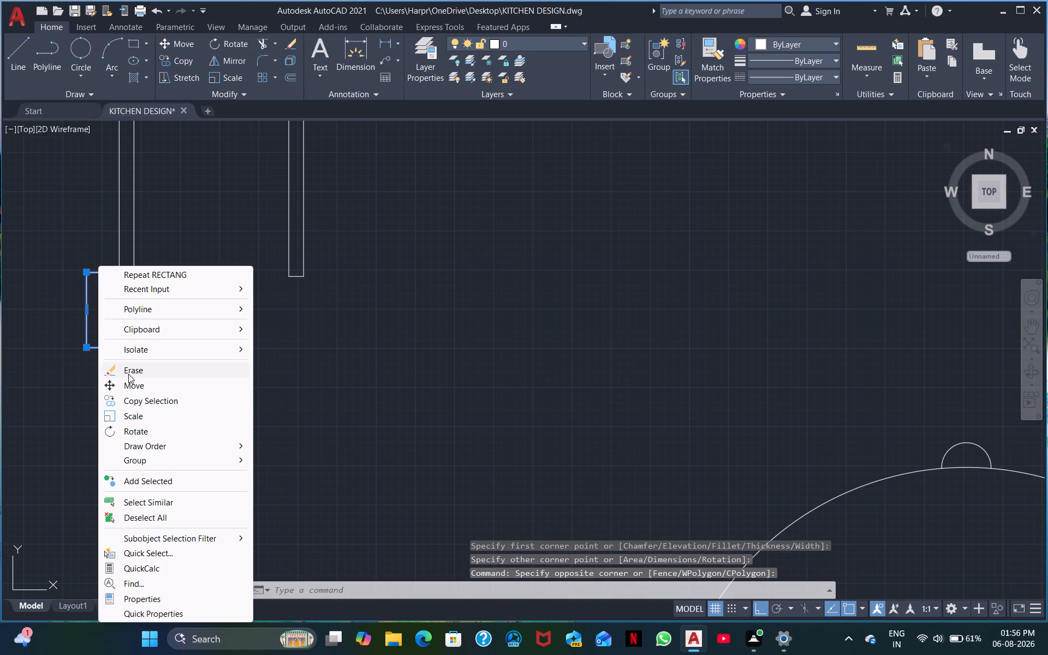
click(129, 384)
click(121, 273)
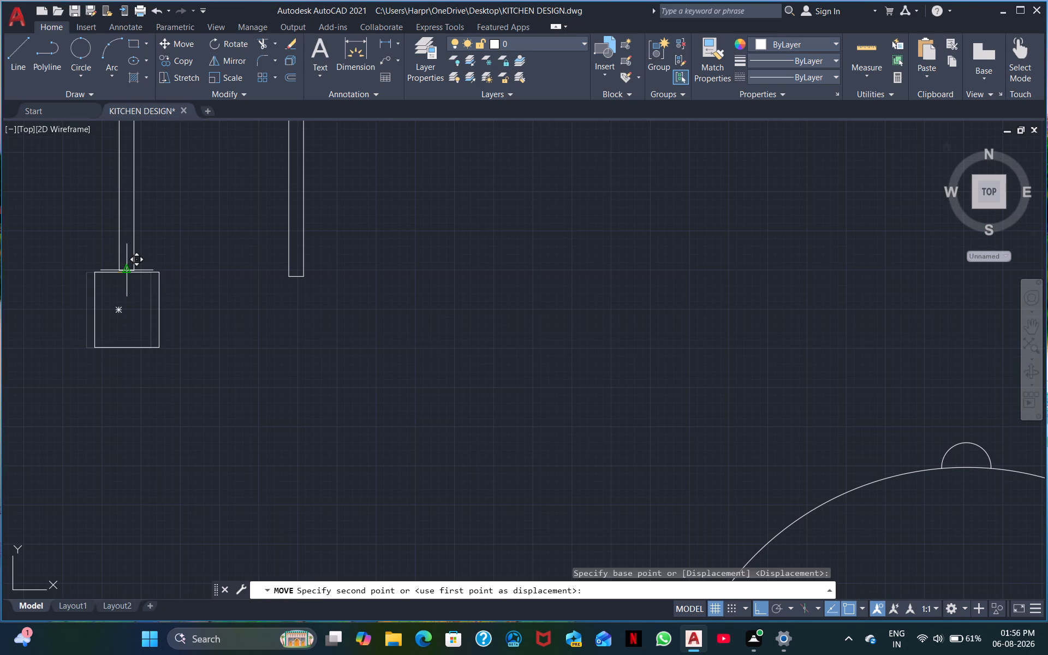
scroll(127, 269, up, 5)
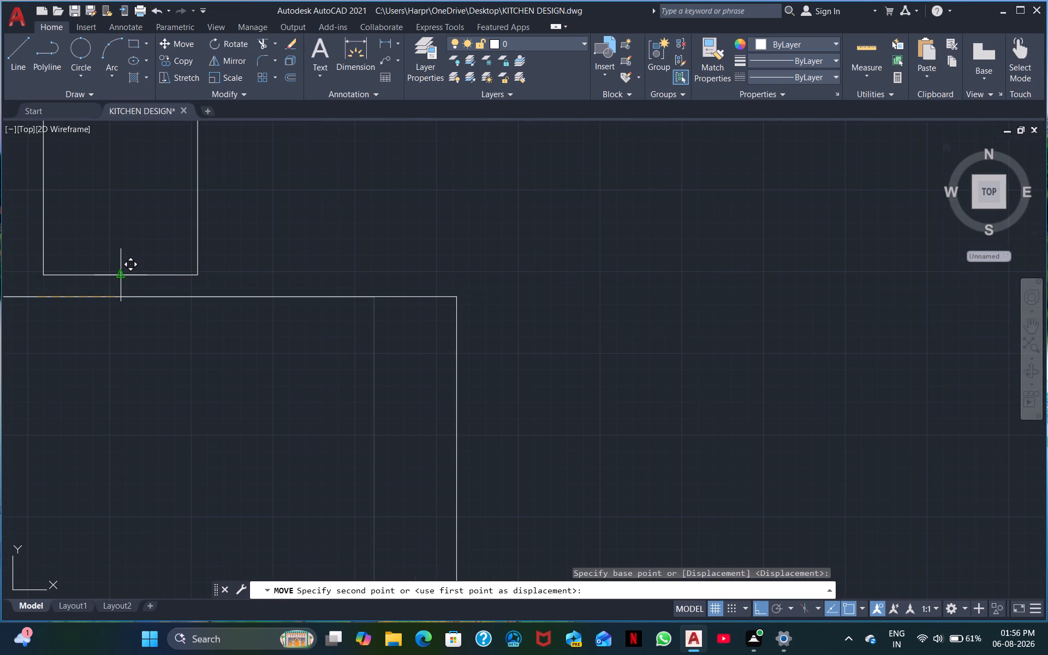
click(119, 274)
Draw a centre-radius circle just below the bottom end of the last hanging bar.
middle_drag(264, 343, 213, 364)
scroll(211, 362, down, 3)
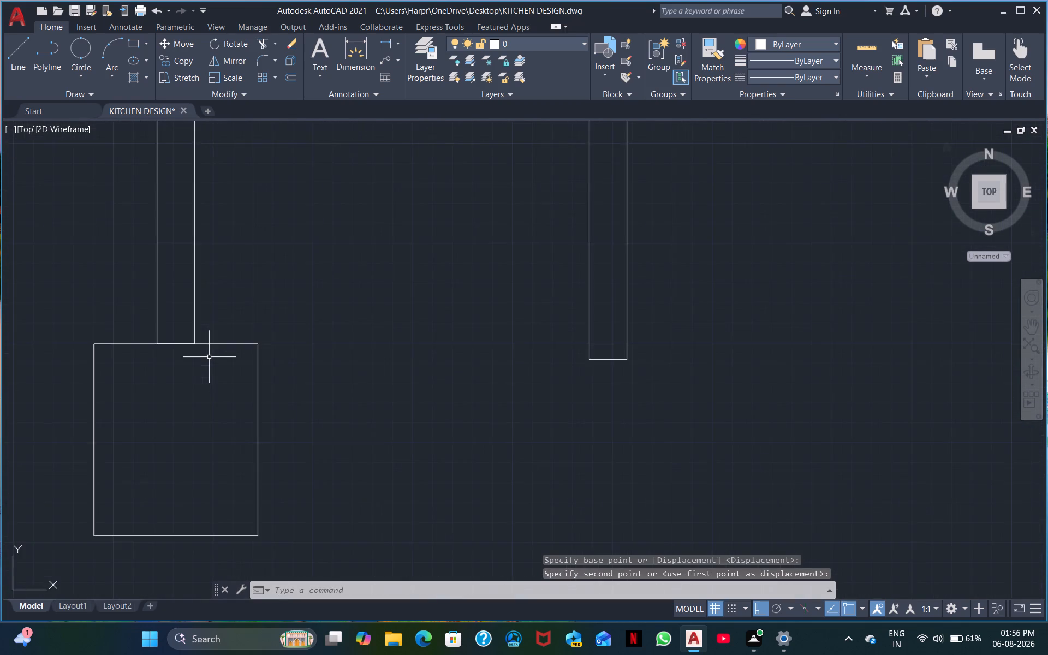
scroll(378, 421, down, 3)
middle_drag(528, 470, 373, 444)
scroll(475, 469, down, 1)
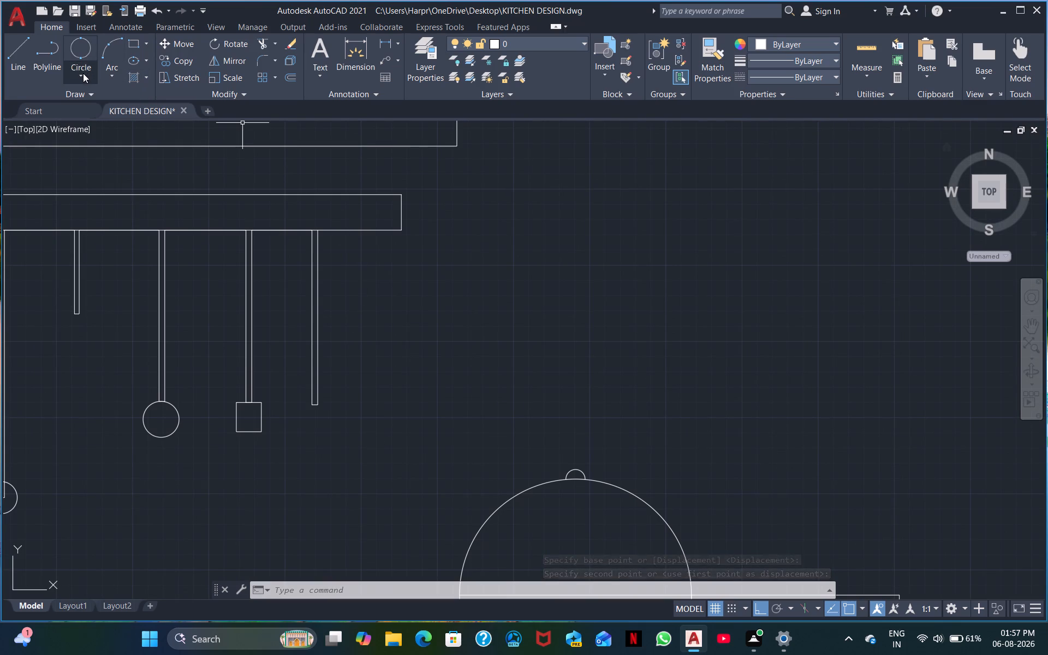
click(83, 73)
click(54, 106)
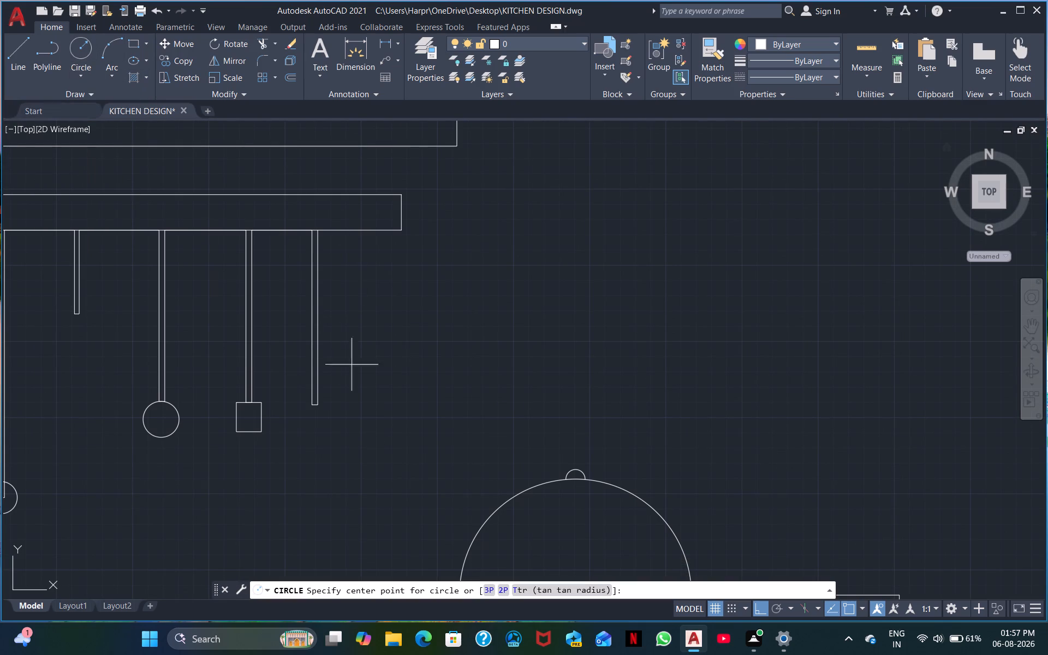
click(310, 426)
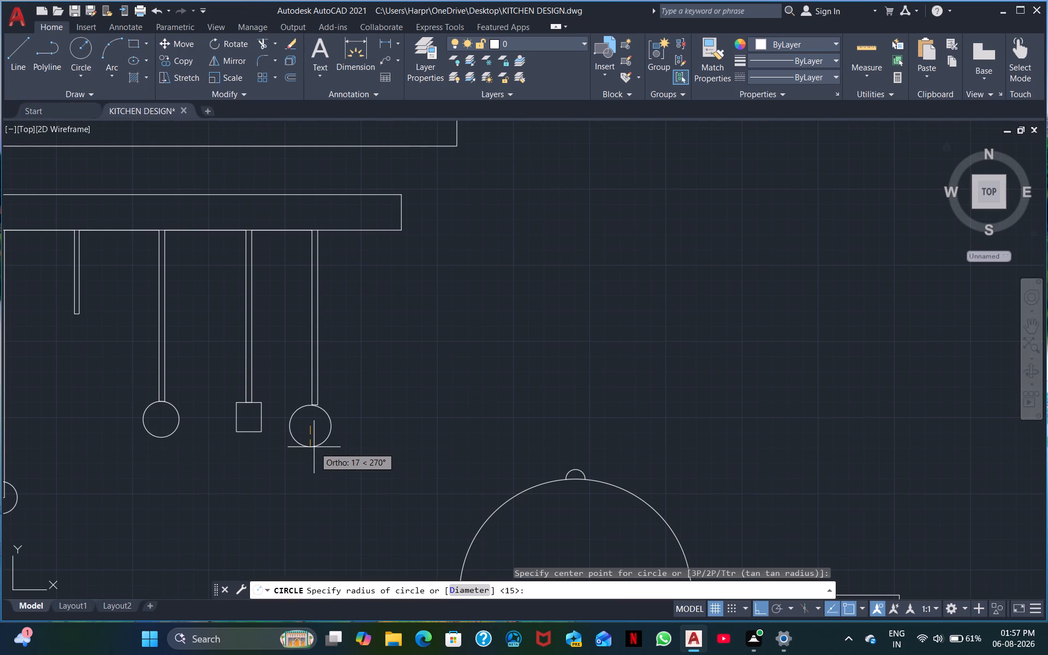
click(313, 445)
Move the new circle sideways, using the last bar's bottom corner as base point and its bottom edge's midpoint as destination.
right_click(330, 436)
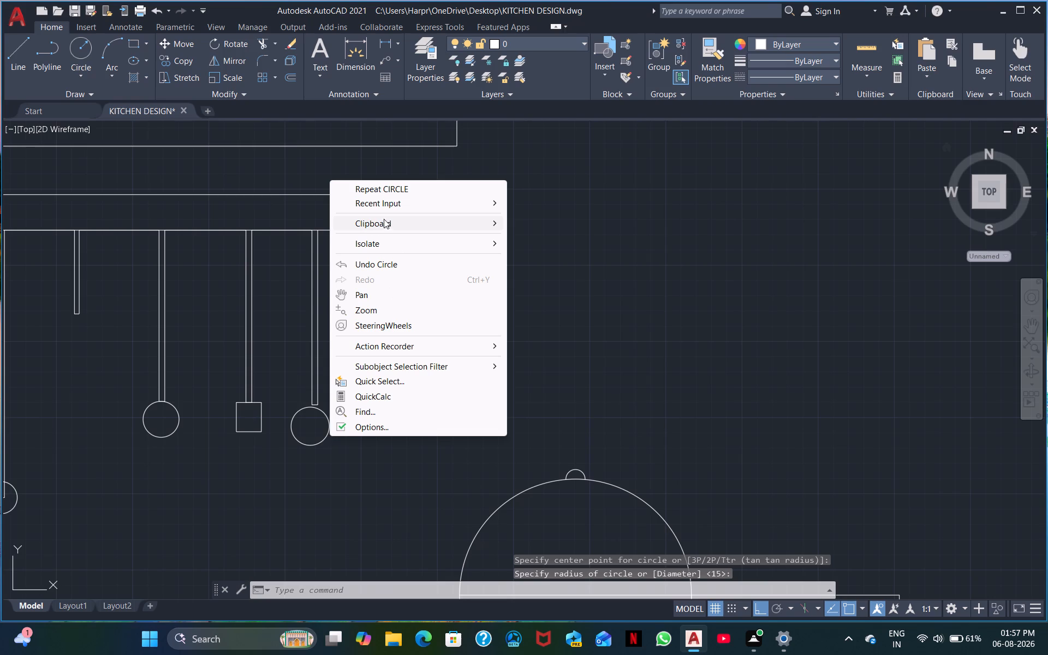
click(325, 496)
click(287, 420)
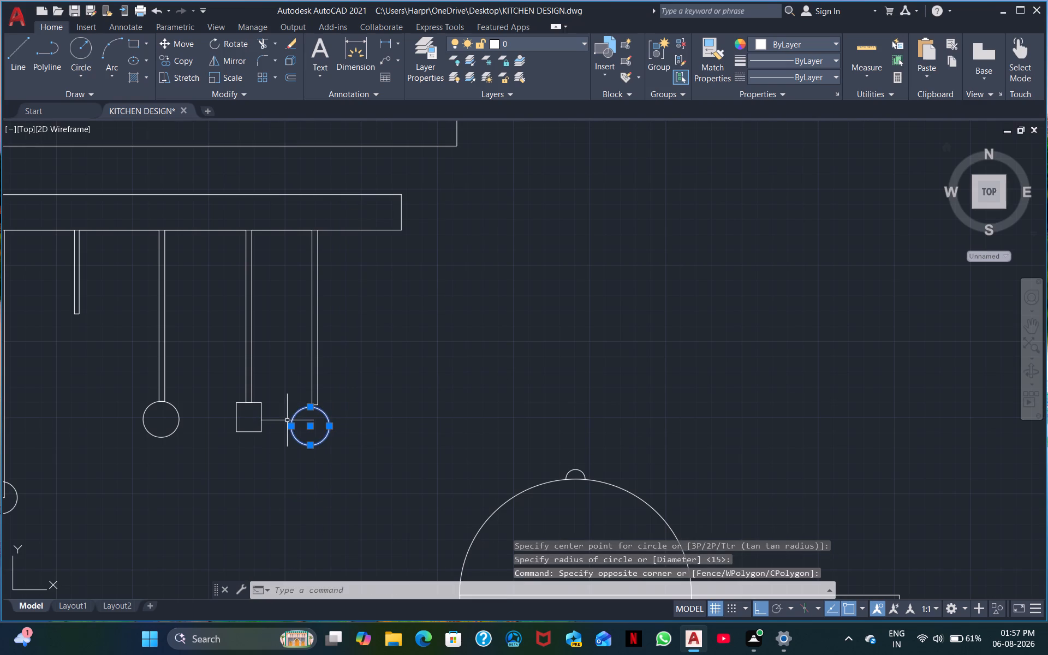
right_click(287, 420)
click(323, 184)
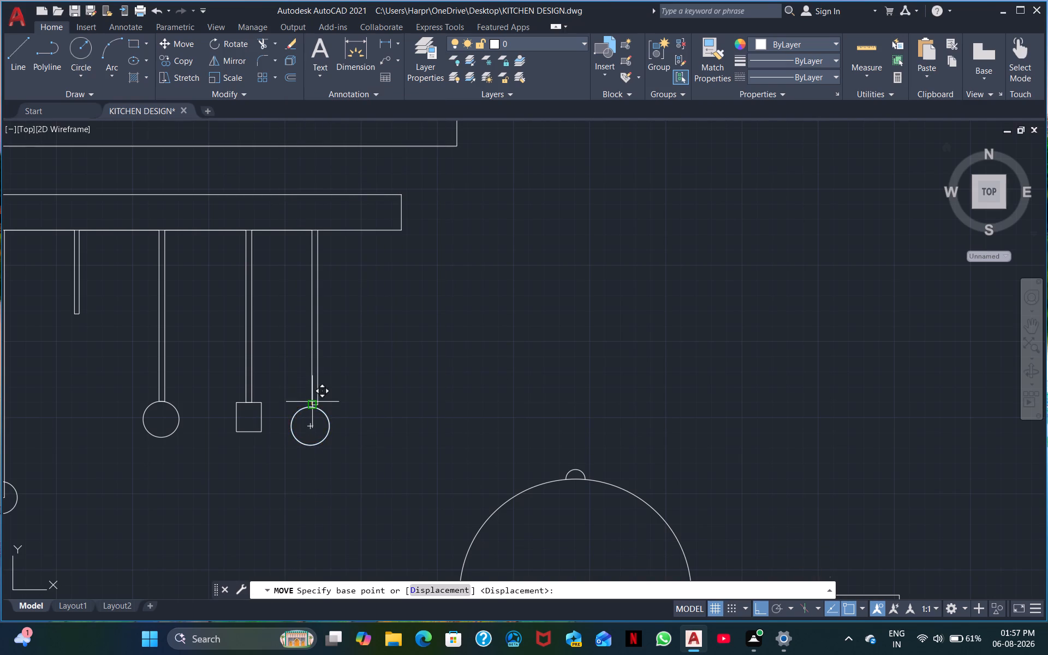
click(312, 402)
scroll(312, 395, up, 7)
middle_drag(335, 539, 431, 237)
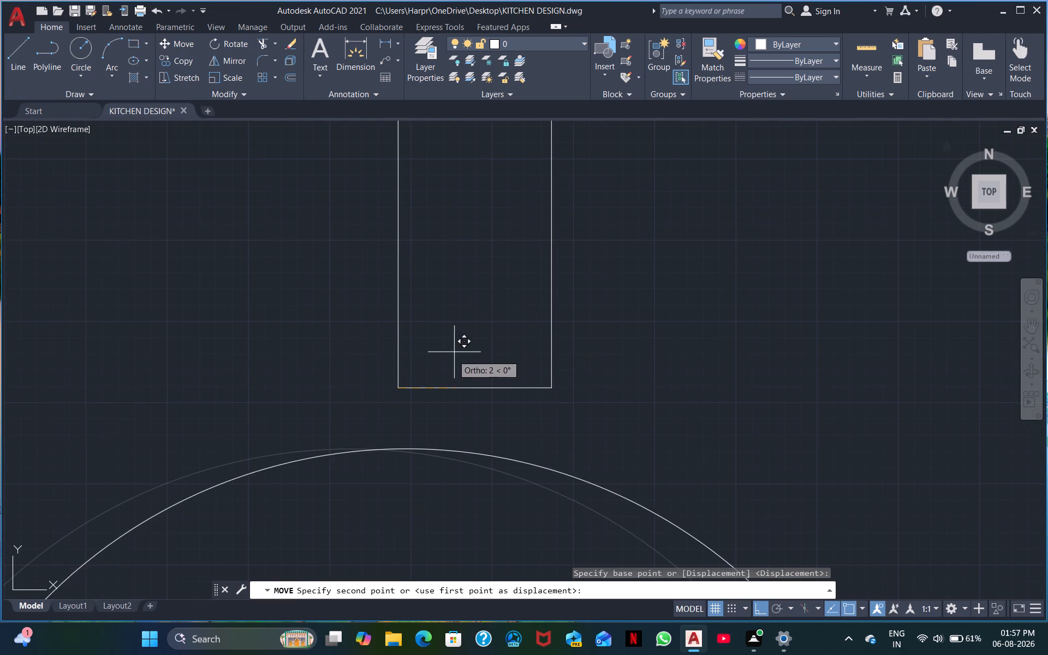
click(475, 387)
Move the circle up from a point on its upper arc to the midpoint of the last bar's bottom edge.
drag(492, 485, 485, 473)
click(469, 432)
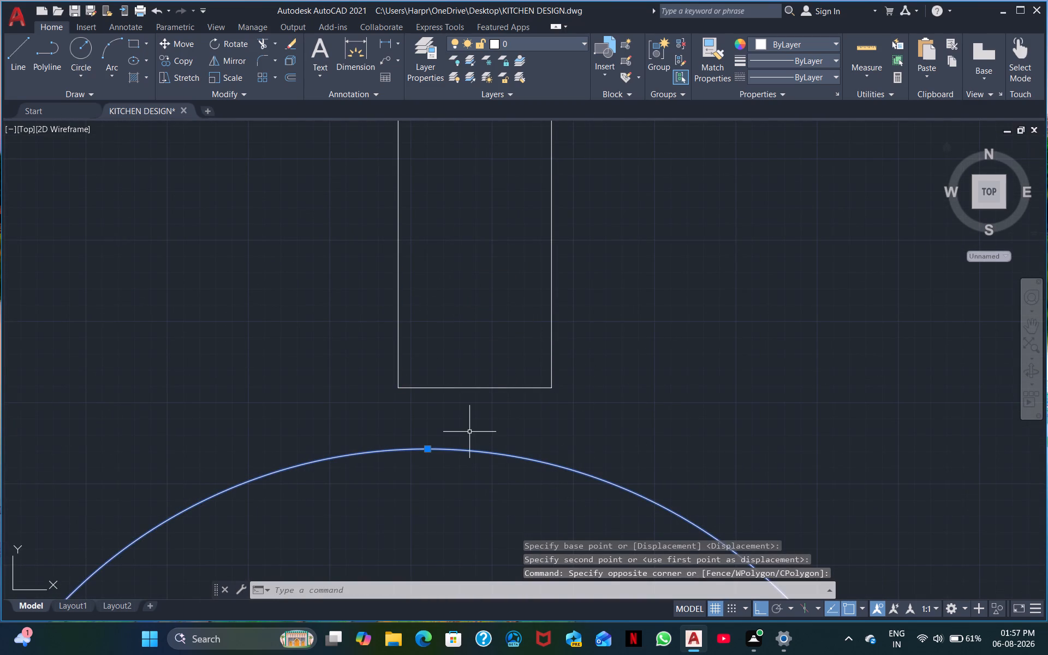
right_click(469, 432)
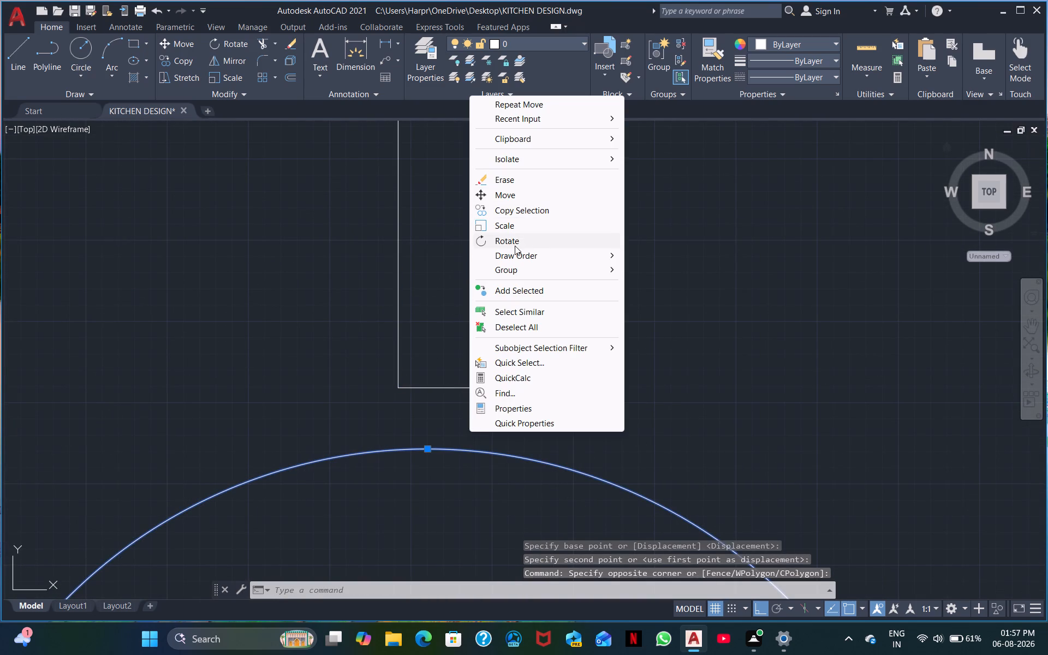
click(509, 192)
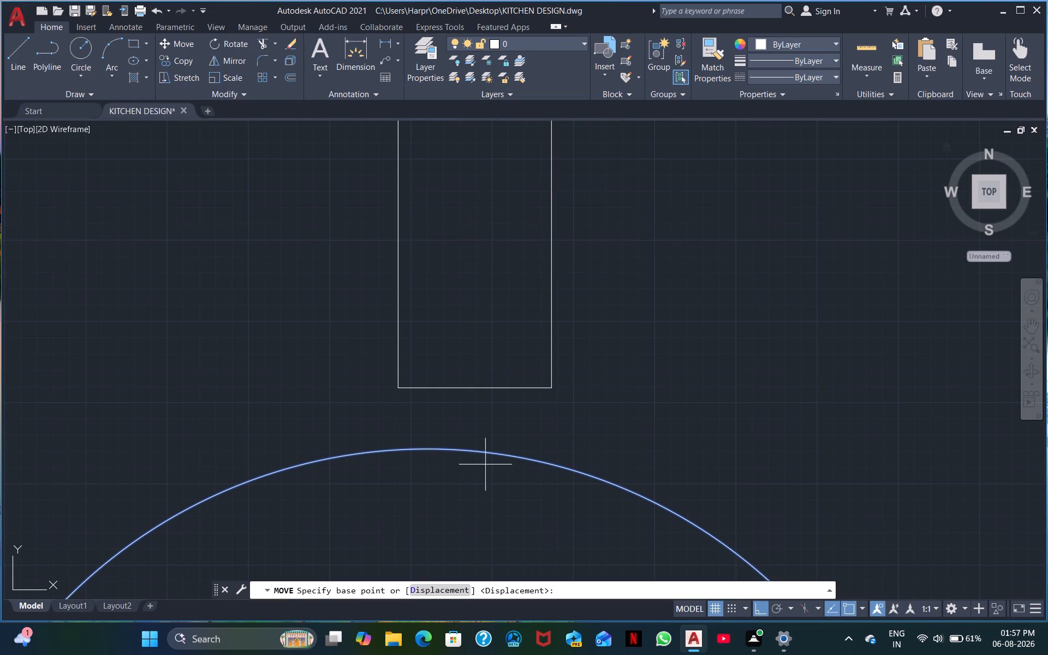
click(457, 451)
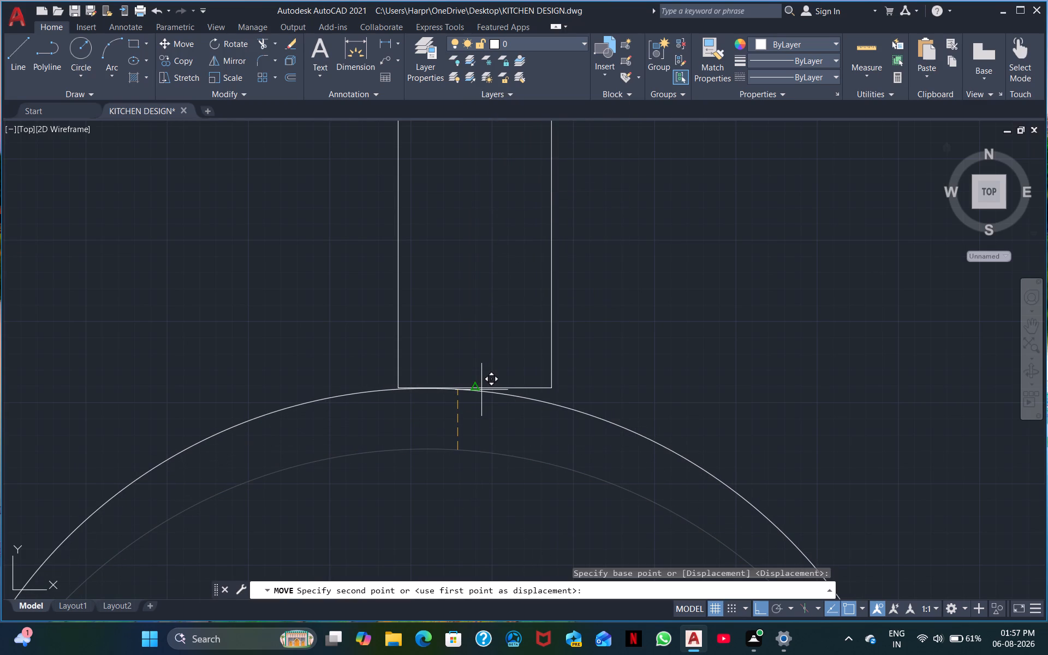
click(477, 390)
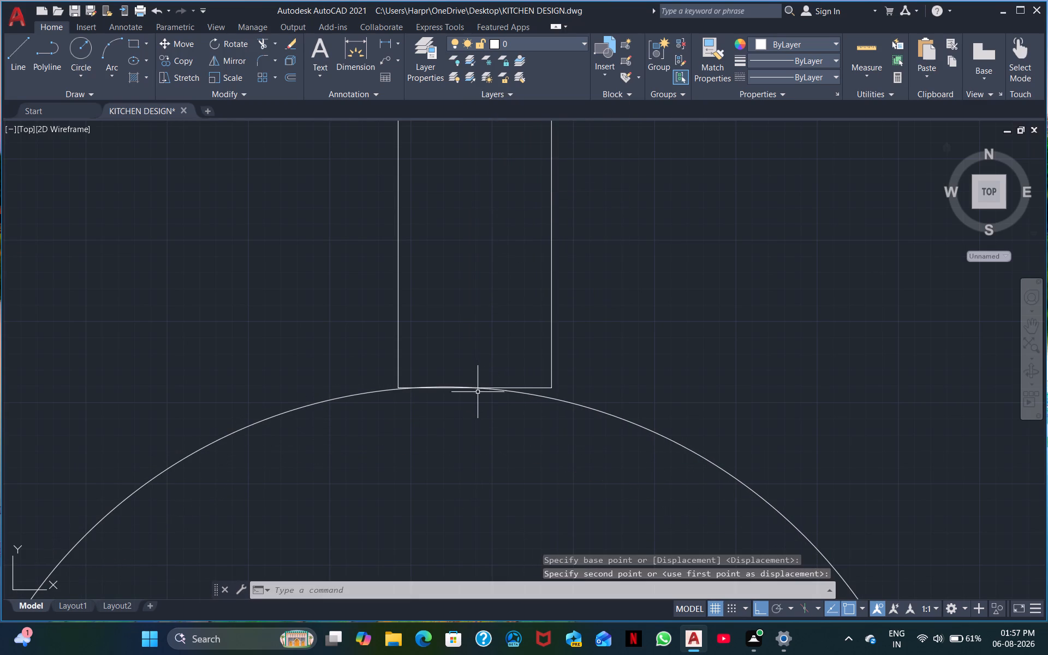
Draw a narrow upright ellipse centred on a bottom corner of the short hanging bar.
middle_drag(507, 437, 379, 307)
scroll(379, 309, down, 7)
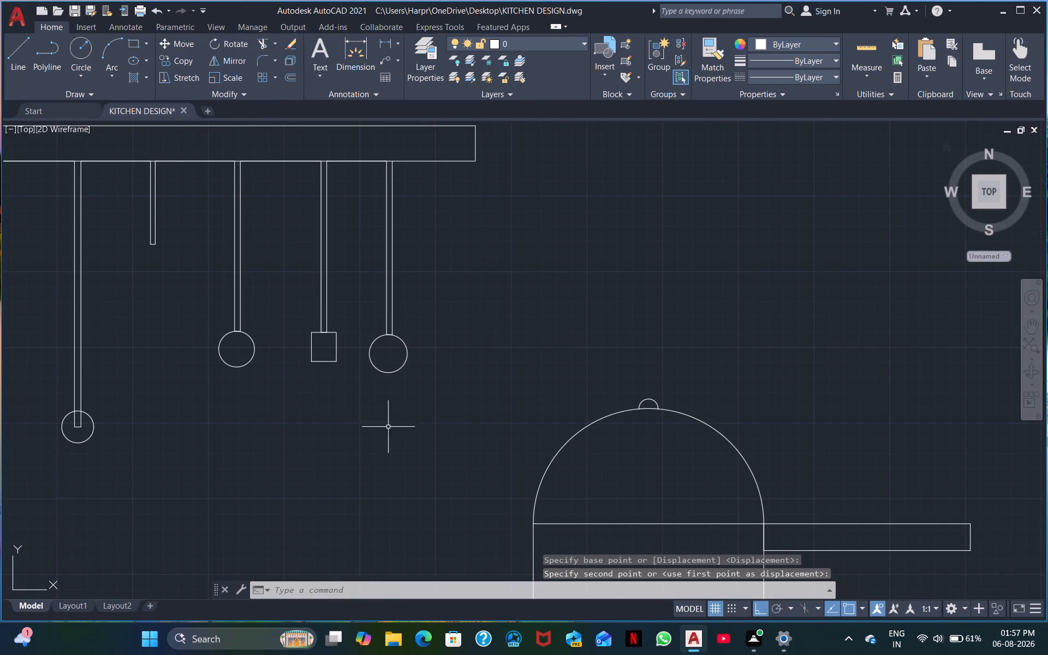
middle_drag(383, 430, 535, 406)
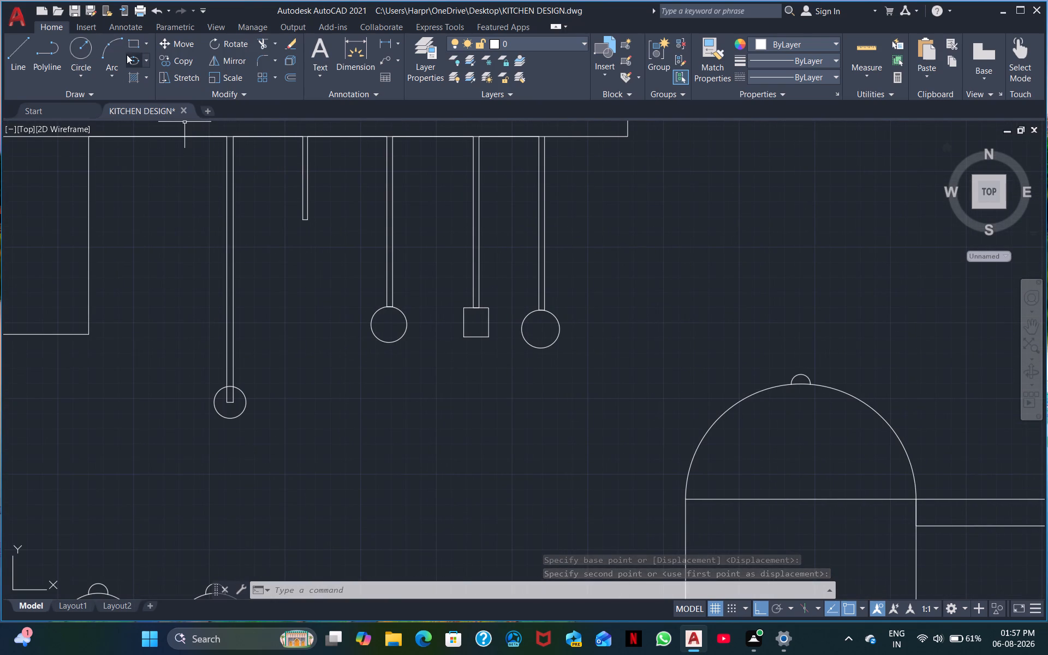
click(135, 55)
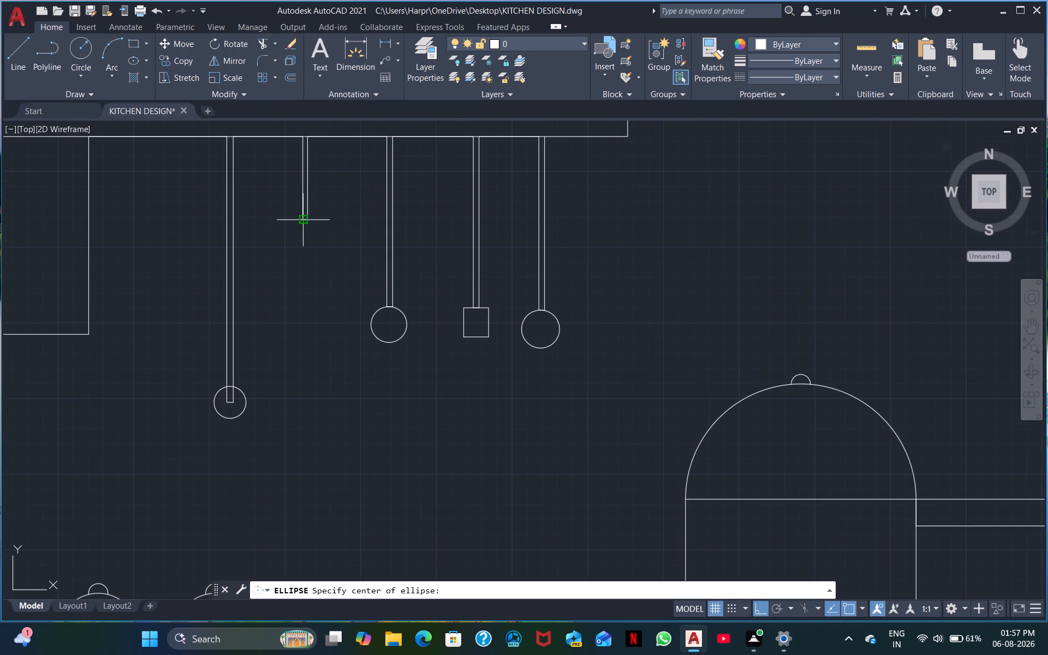
click(304, 219)
click(307, 250)
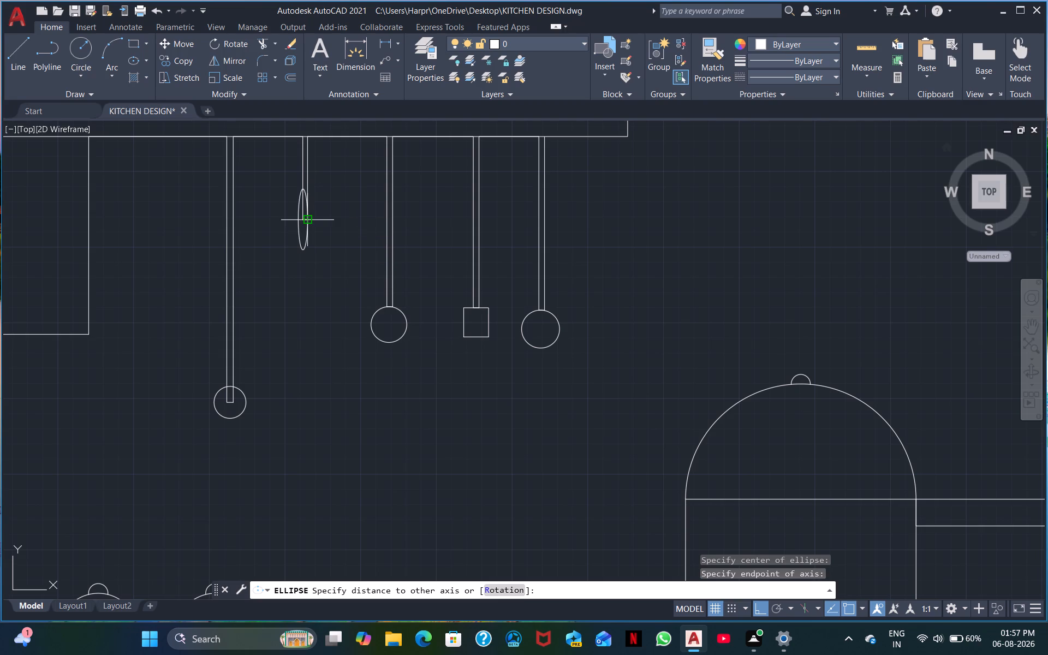
click(315, 218)
Move the ellipse by its top quadrant to the midpoint of the short bar's bottom edge.
click(305, 264)
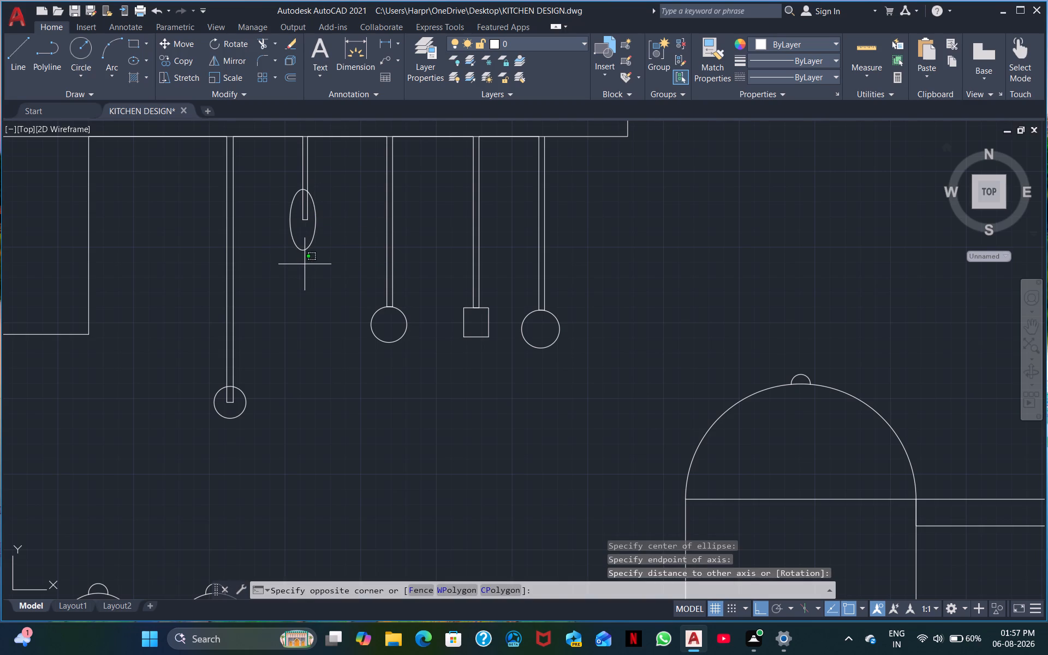
click(298, 241)
right_click(298, 241)
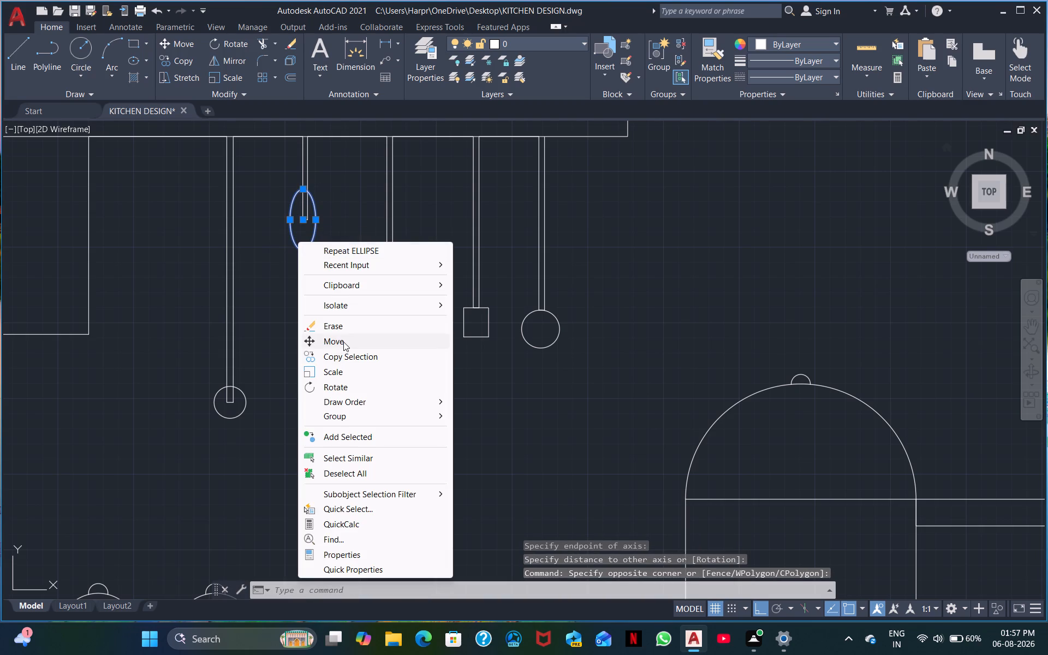
click(343, 342)
click(303, 186)
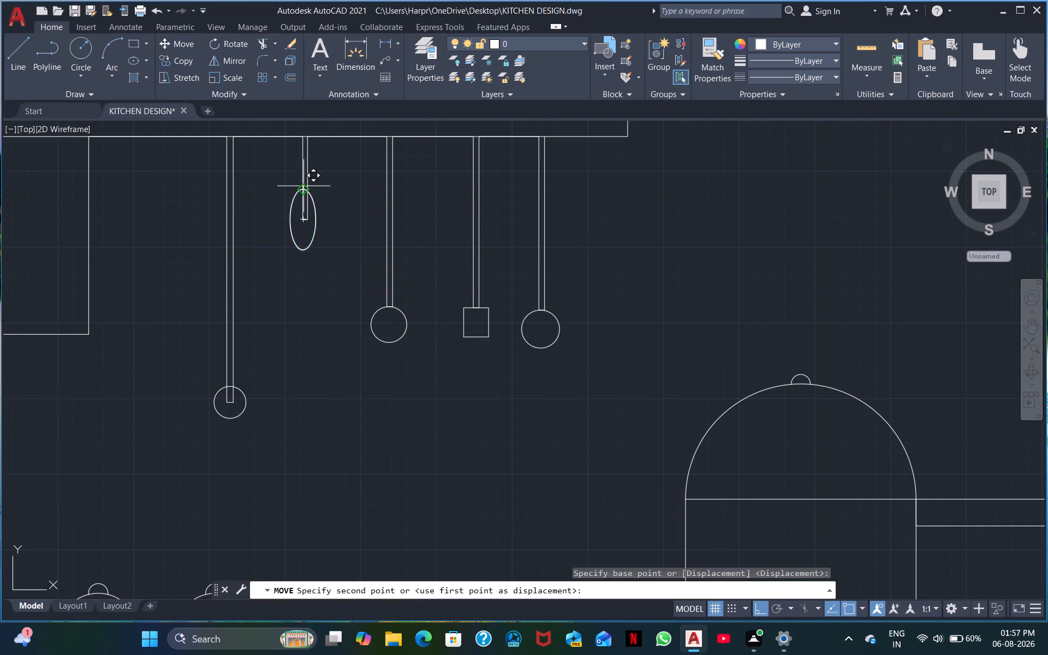
scroll(307, 221, up, 4)
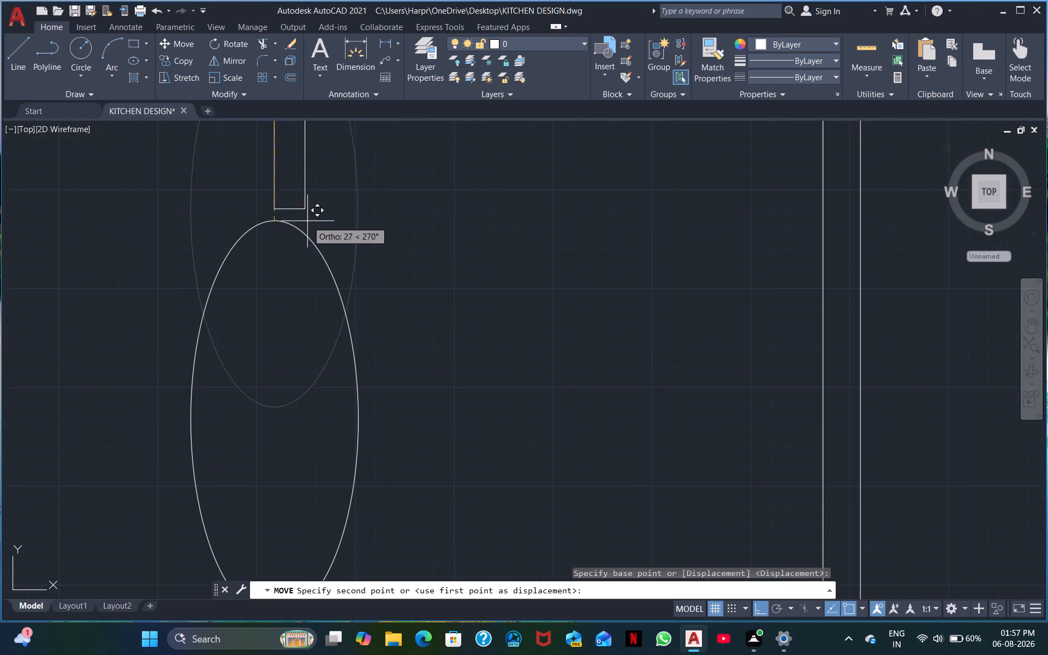
click(290, 211)
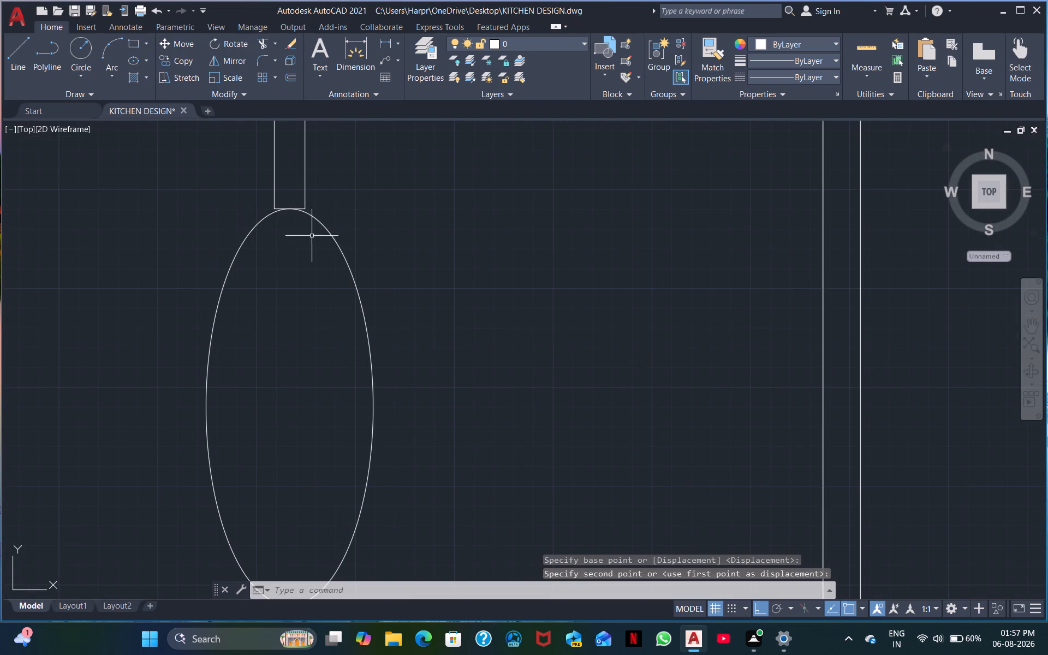
Review the hanging utensils within the complete MODULAR KITCHEN ELEVATION drawing.
scroll(315, 245, down, 3)
middle_drag(425, 358, 303, 335)
scroll(302, 330, down, 3)
scroll(433, 262, down, 2)
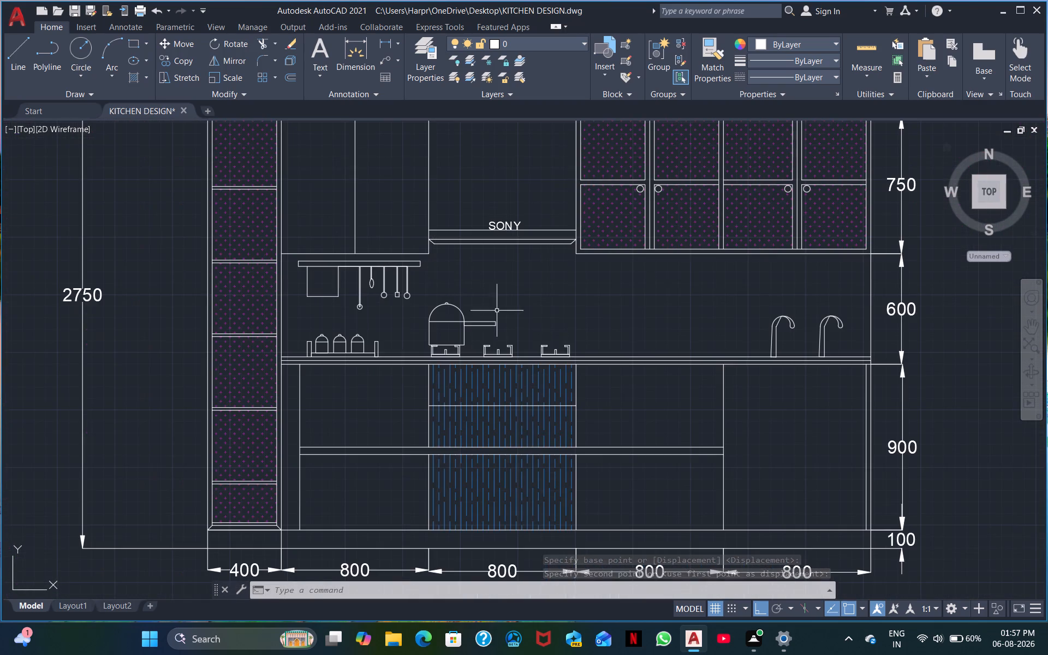
middle_drag(583, 347, 399, 384)
scroll(415, 345, down, 2)
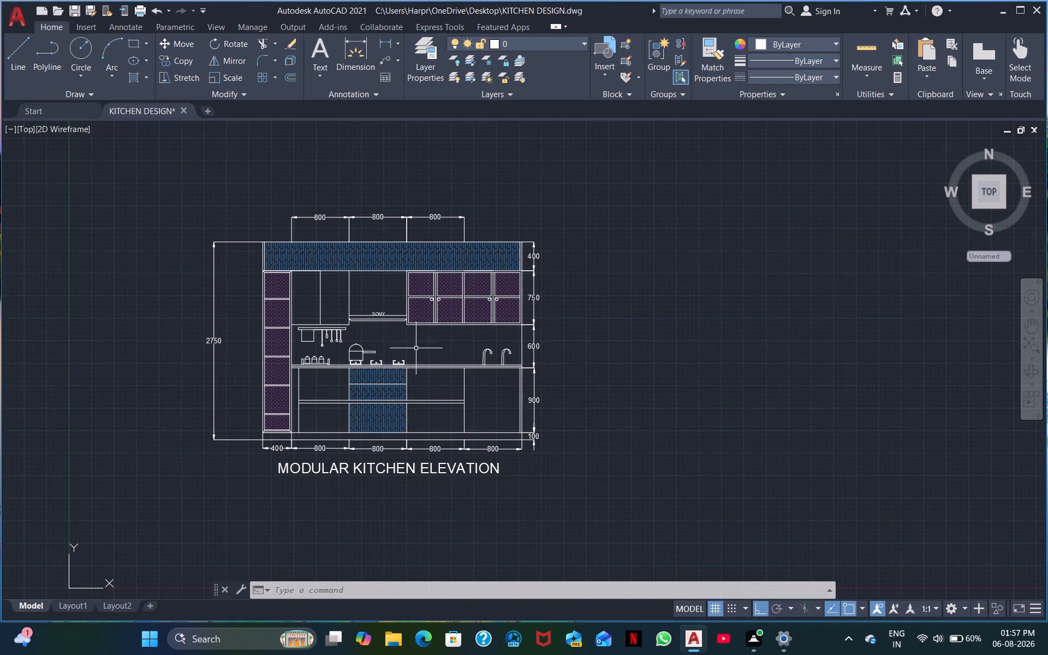
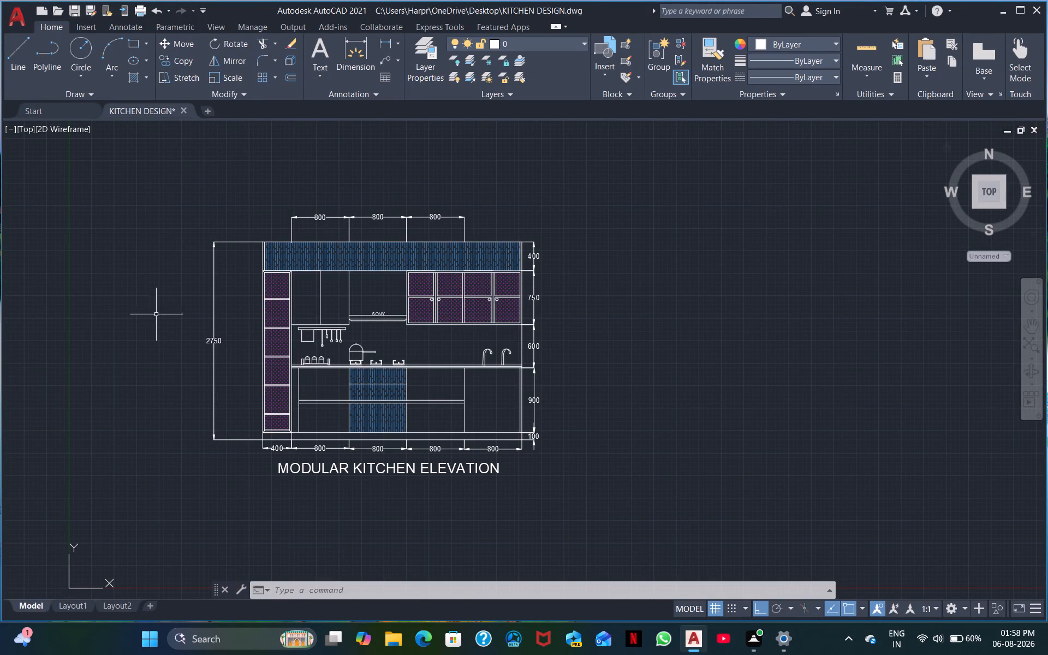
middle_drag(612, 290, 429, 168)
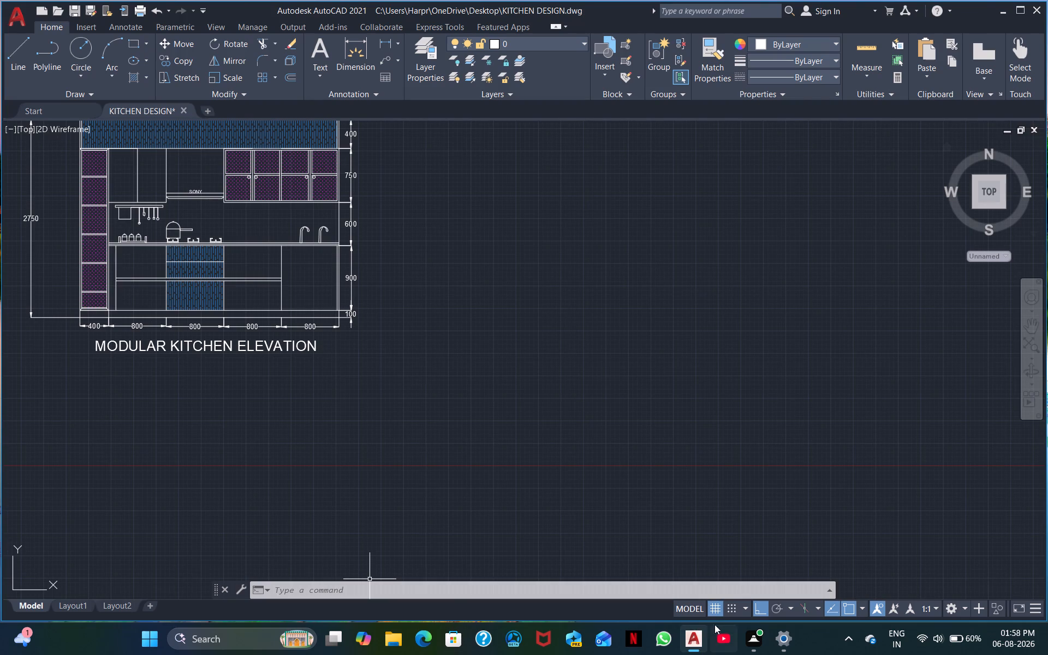
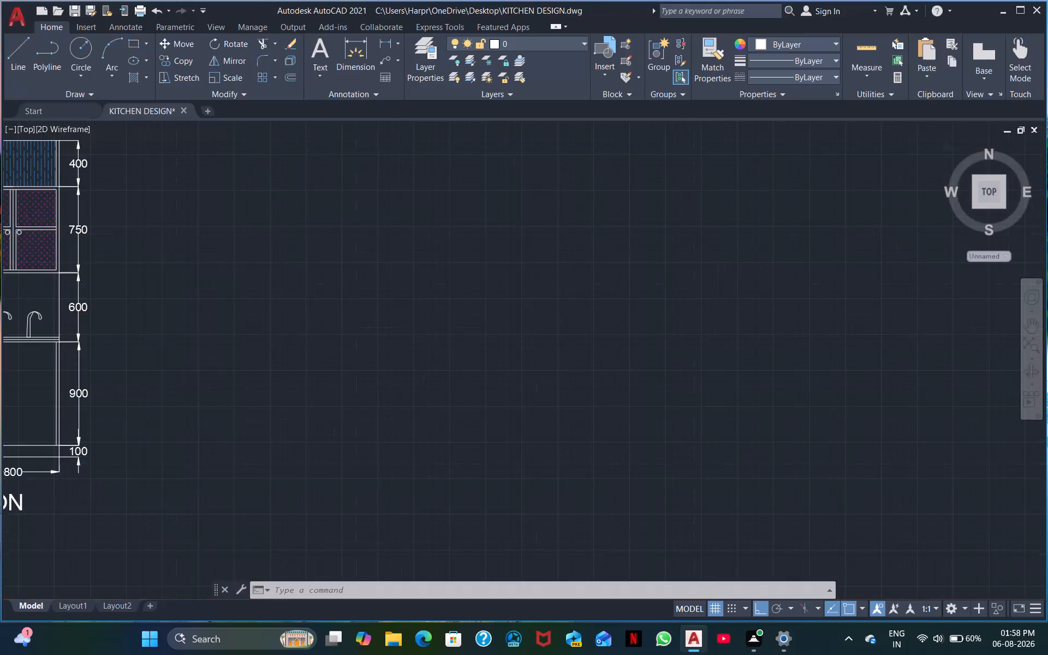
Join all the objects of the whole kitchen elevation, including its dimensions and title, with the Join command.
middle_drag(379, 441, 562, 473)
scroll(379, 441, down, 1)
scroll(576, 473, down, 1)
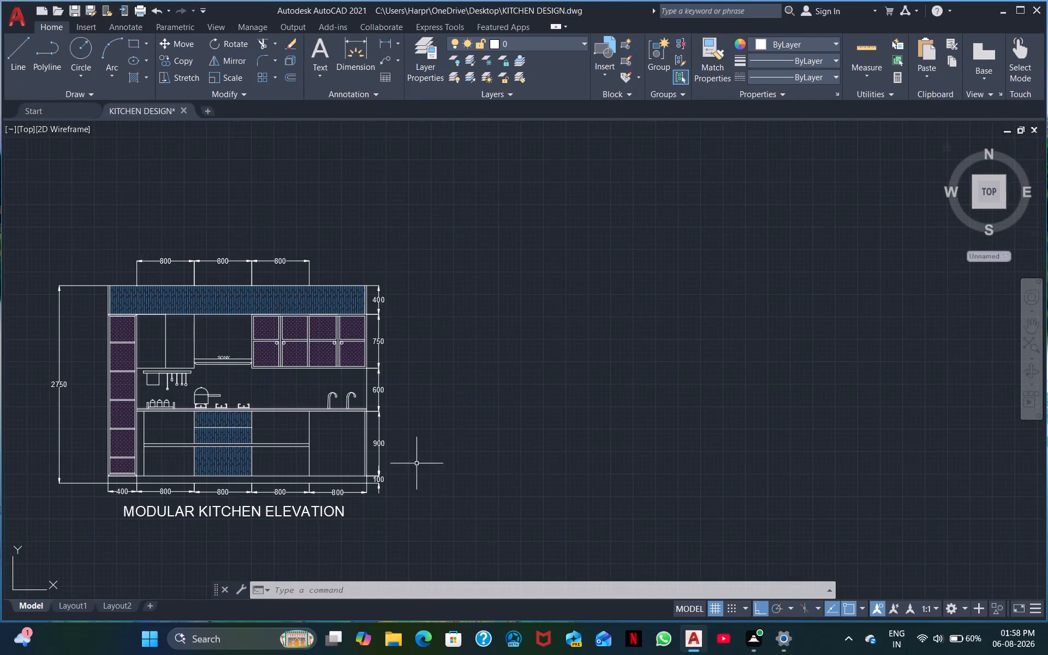
middle_drag(416, 463, 569, 415)
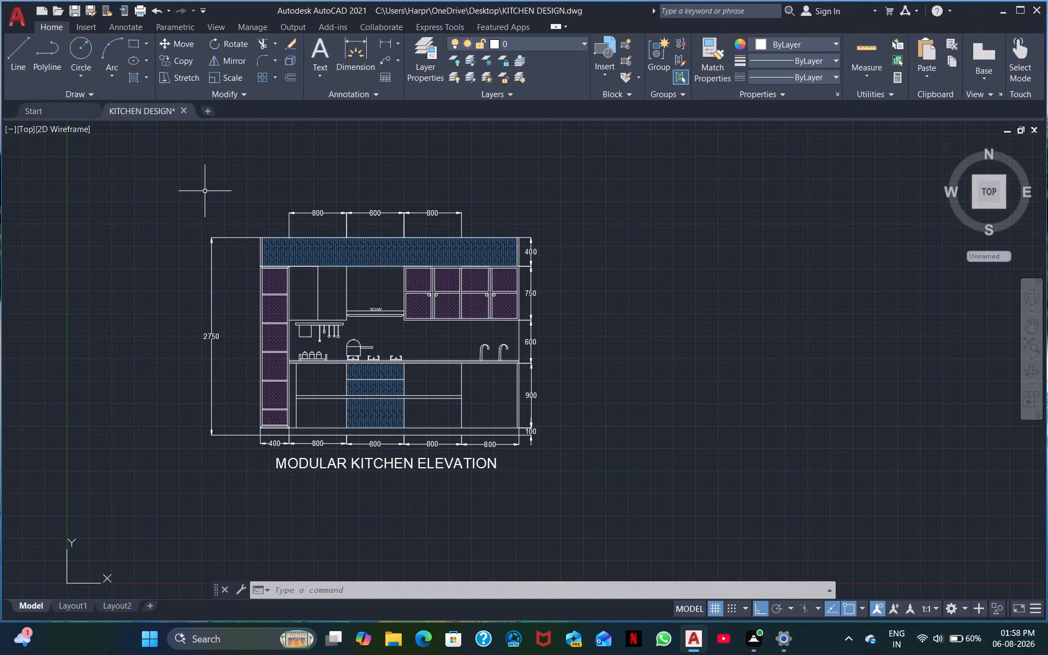
click(162, 192)
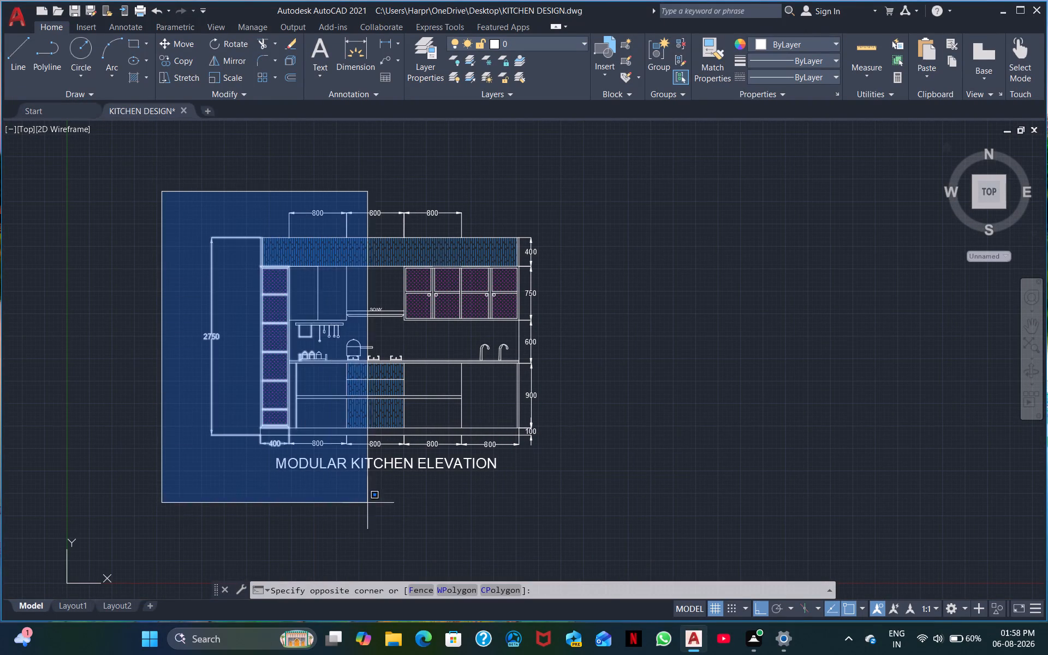
click(597, 498)
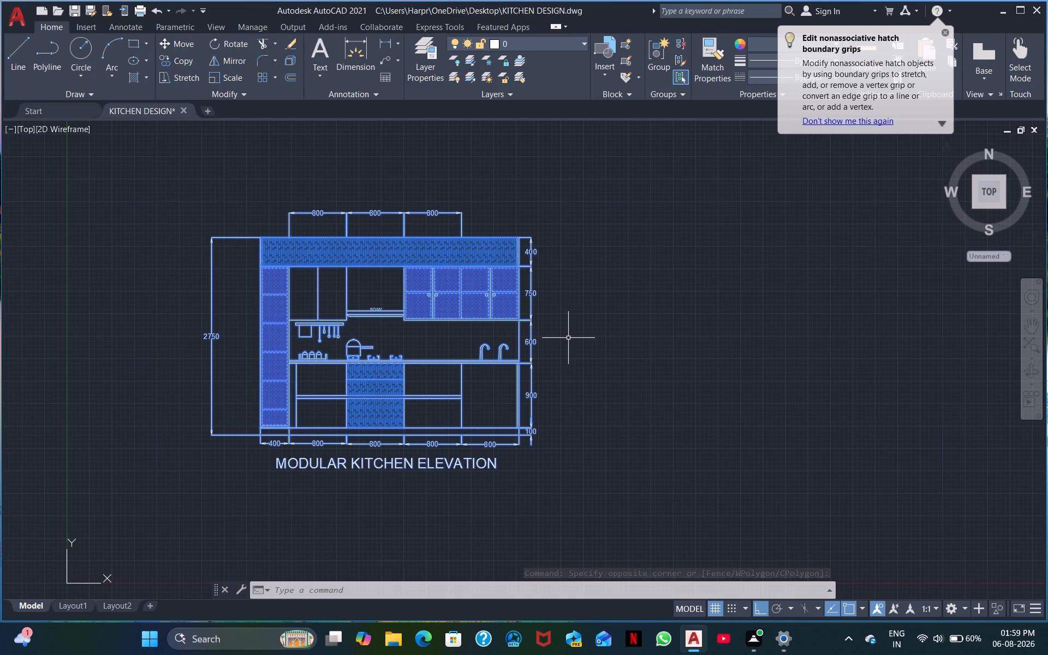
text(J)
key(space)
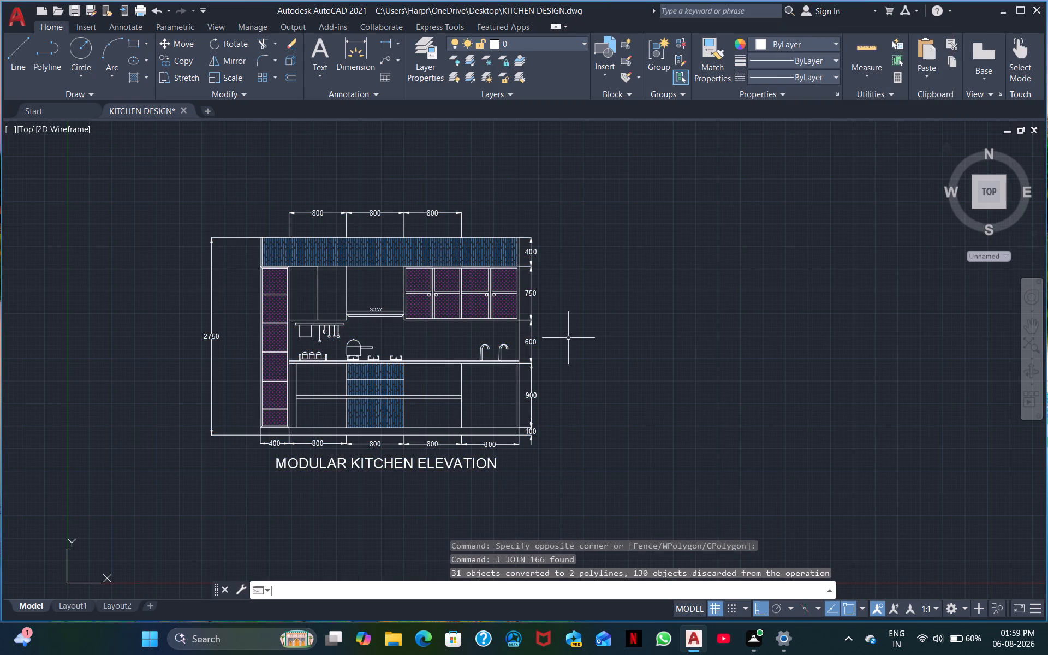